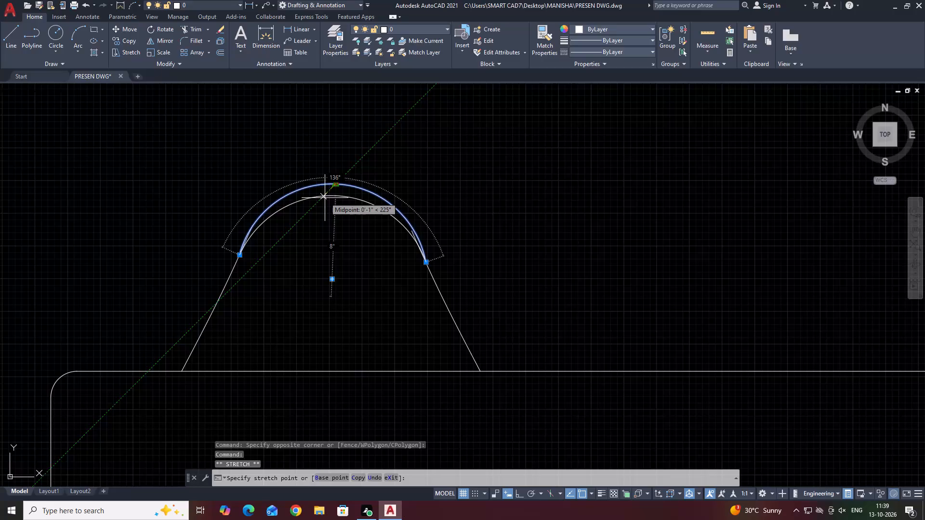
Flatten the chair-back arc by stretching its midpoint down toward the table, to a radius of about 9".
click(320, 218)
key(Escape)
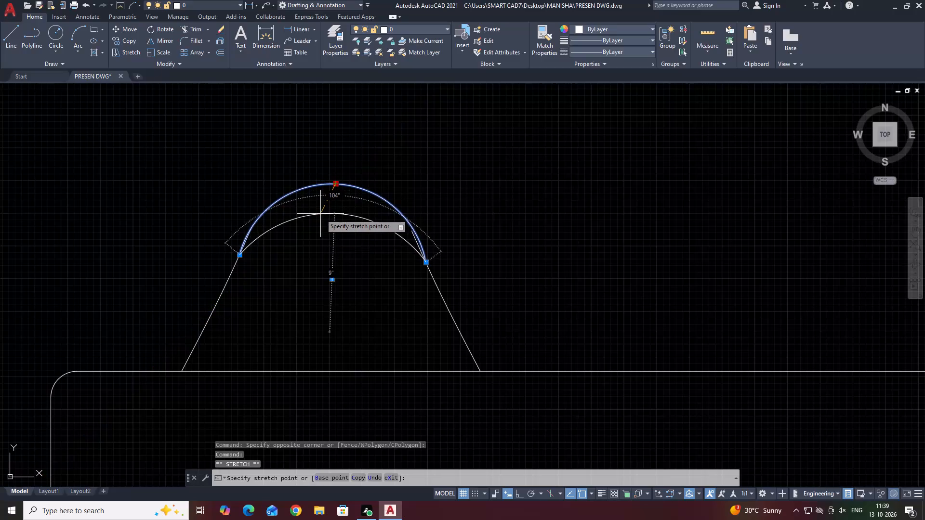
click(330, 214)
click(324, 227)
click(333, 218)
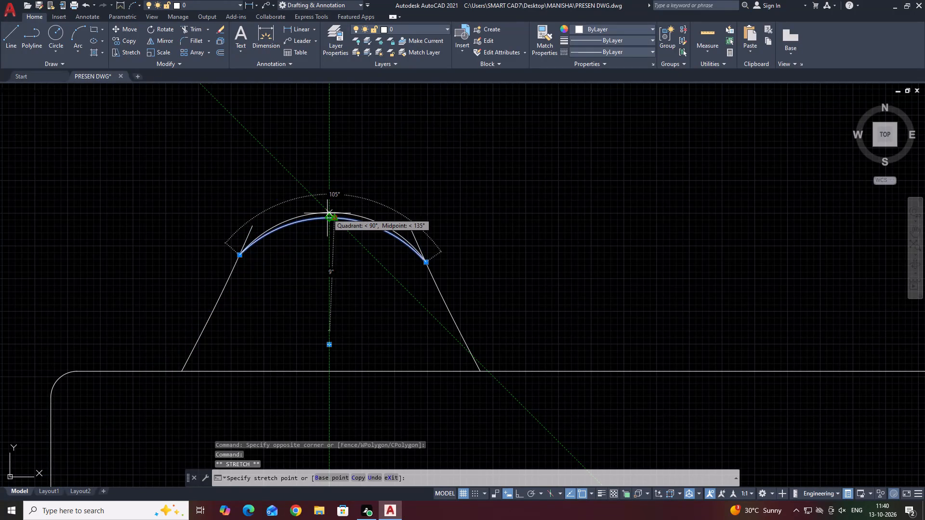
click(327, 213)
key(Escape)
Trim off the two chair-side spline ends that project above the chair-back arc.
text(TR)
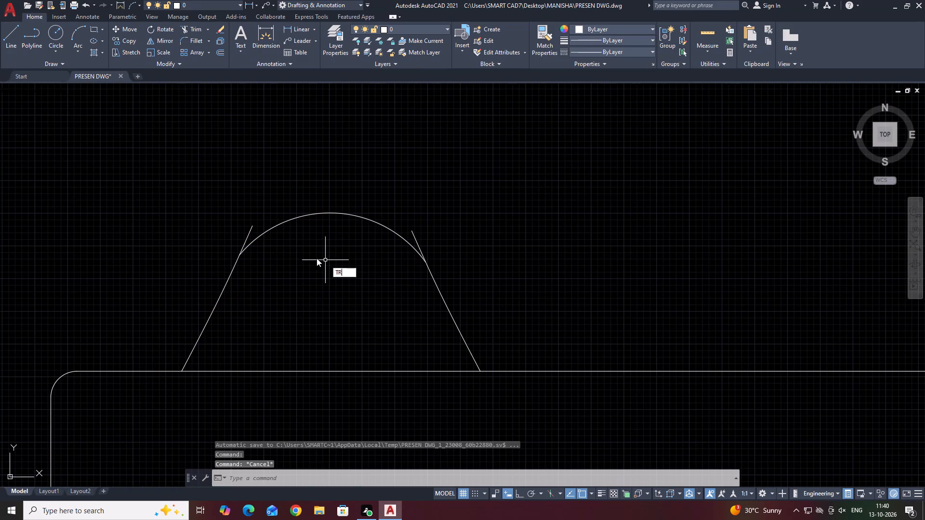
key(space)
click(251, 232)
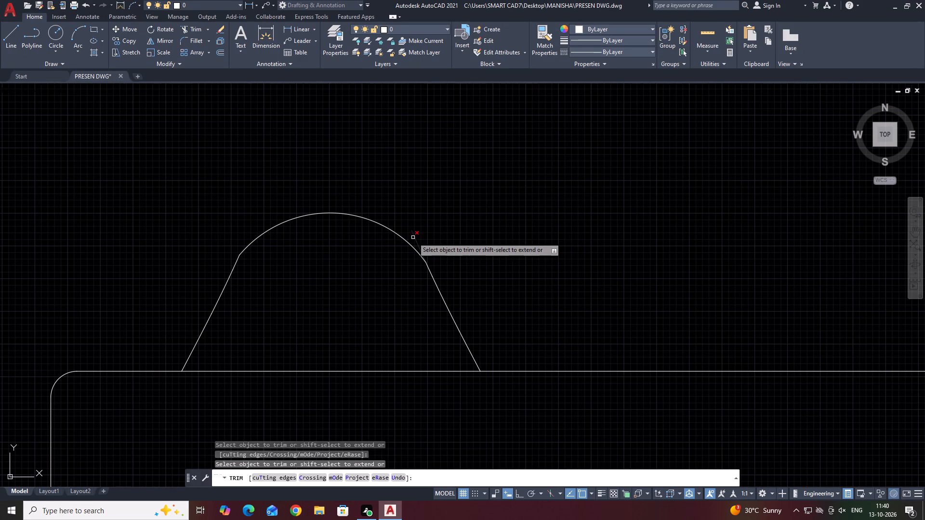
click(415, 237)
scroll(421, 239, down, 3)
key(Escape)
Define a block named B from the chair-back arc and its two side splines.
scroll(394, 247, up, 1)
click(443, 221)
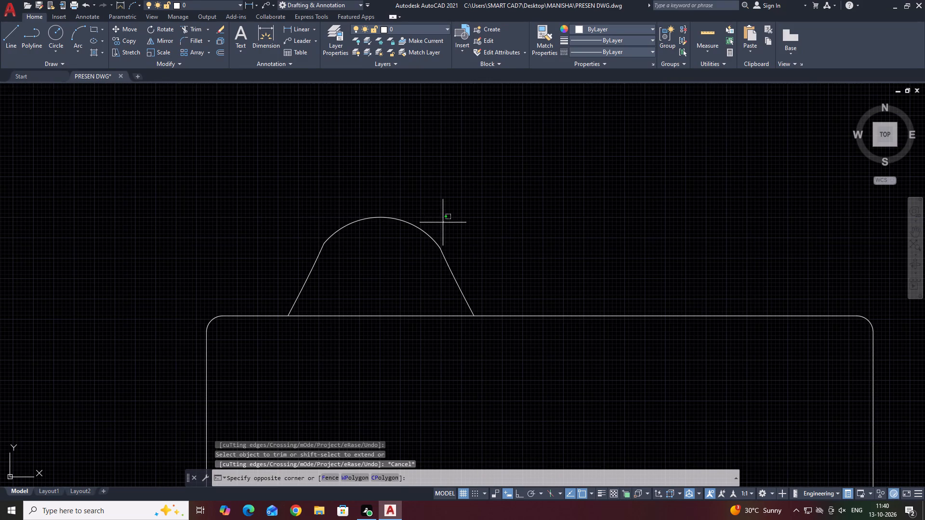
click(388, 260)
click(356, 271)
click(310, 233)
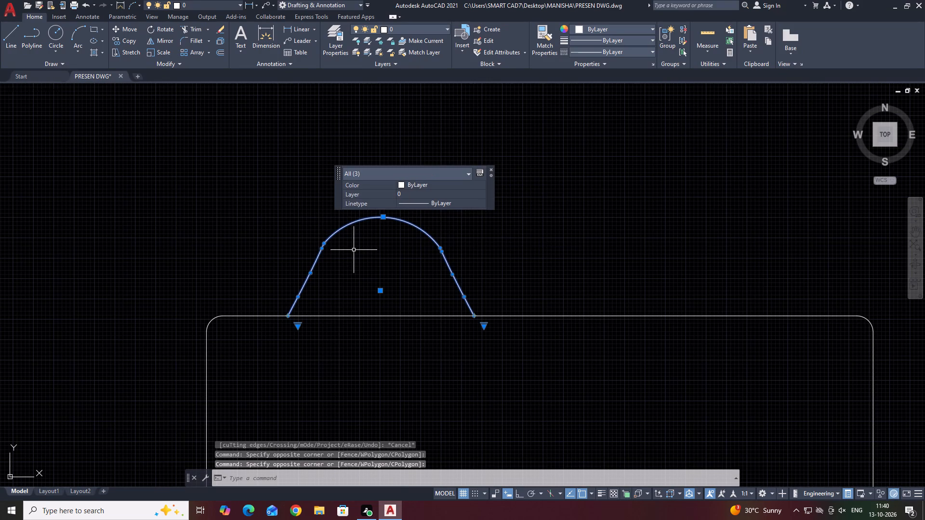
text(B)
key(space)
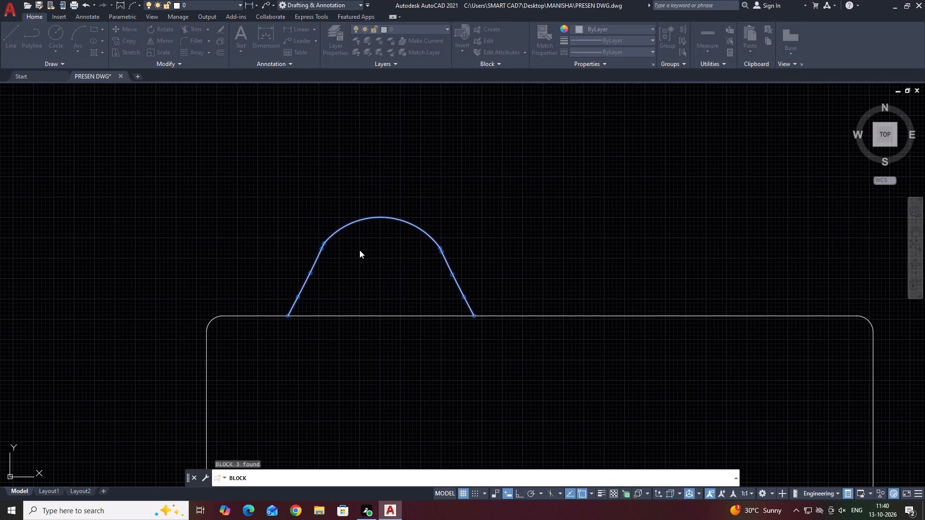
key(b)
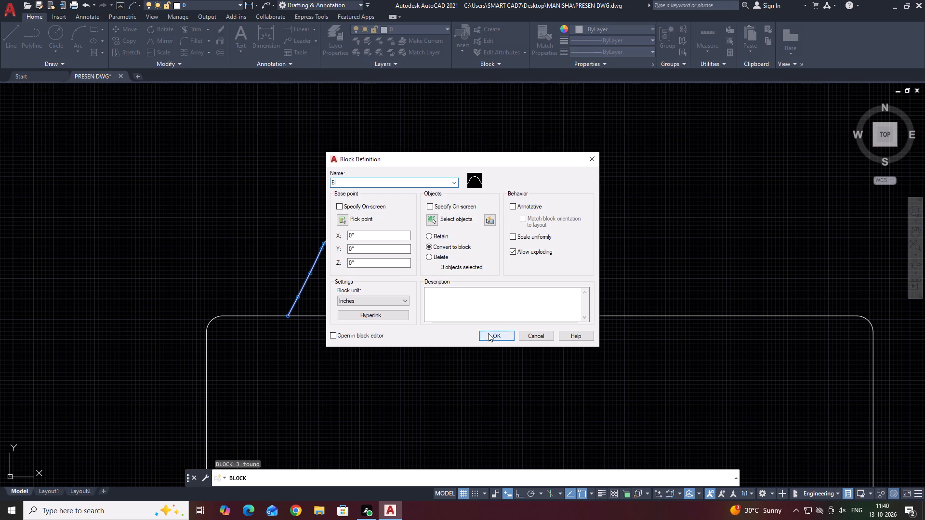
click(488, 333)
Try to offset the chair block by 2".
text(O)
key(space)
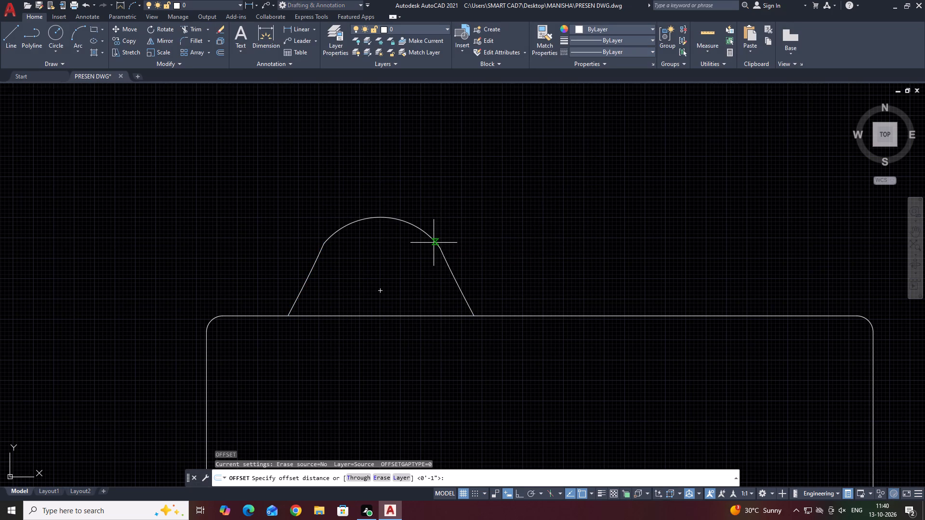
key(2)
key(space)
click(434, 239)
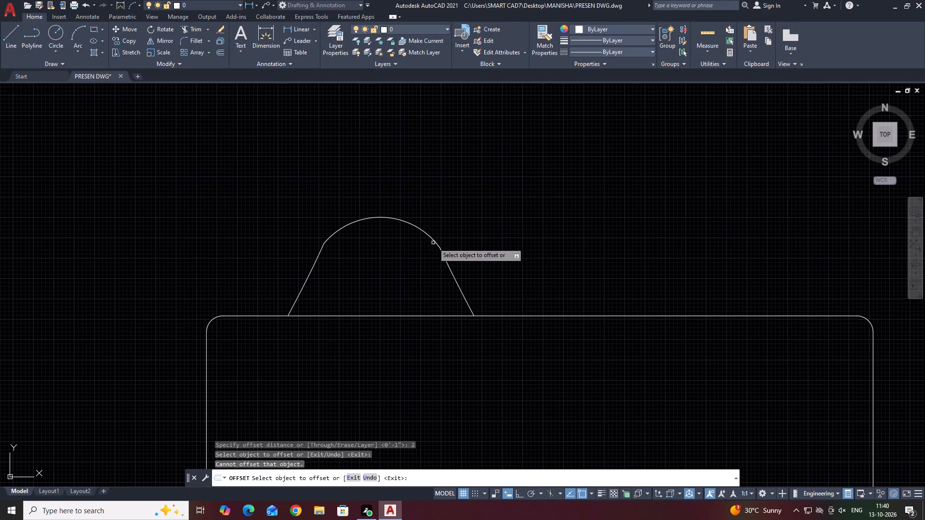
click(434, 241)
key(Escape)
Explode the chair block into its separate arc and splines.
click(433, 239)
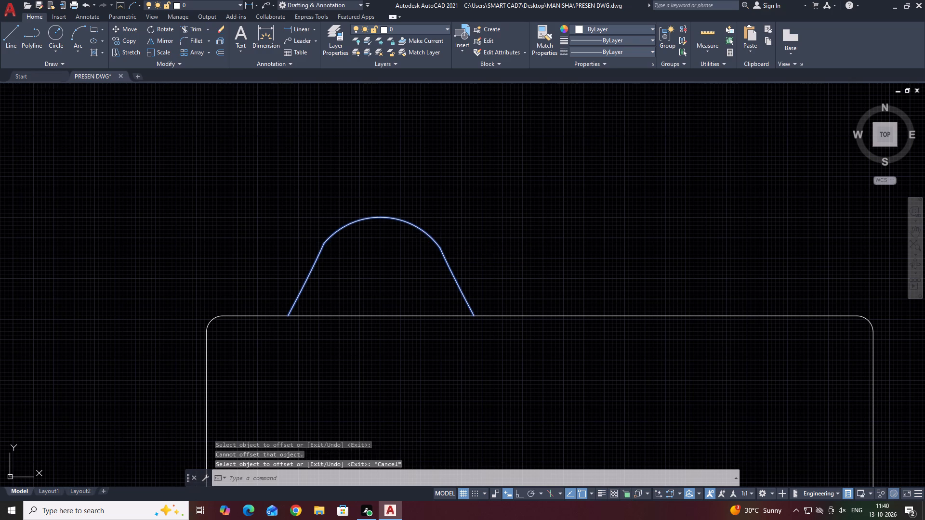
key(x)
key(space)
Offset the chair-back arc and both side splines 2" toward the inside of the chair.
click(433, 238)
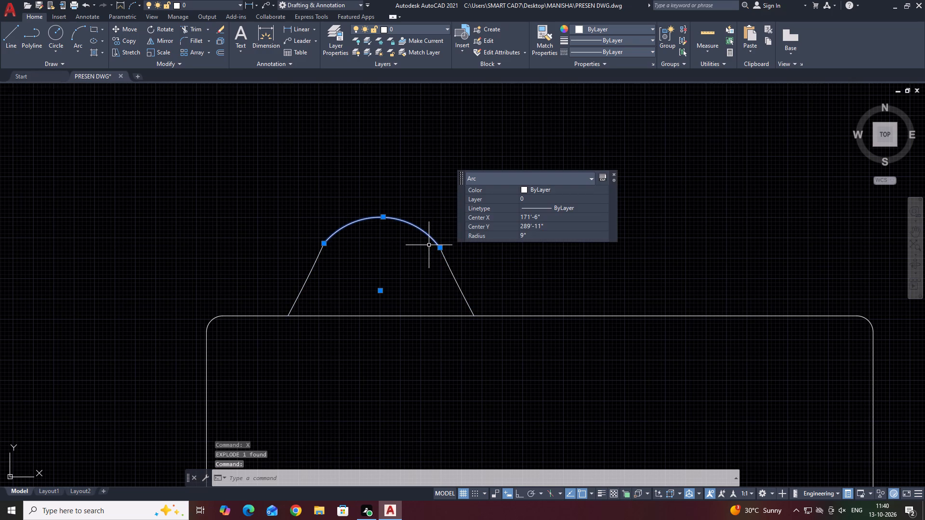
text(O)
key(space)
key(2)
key(space)
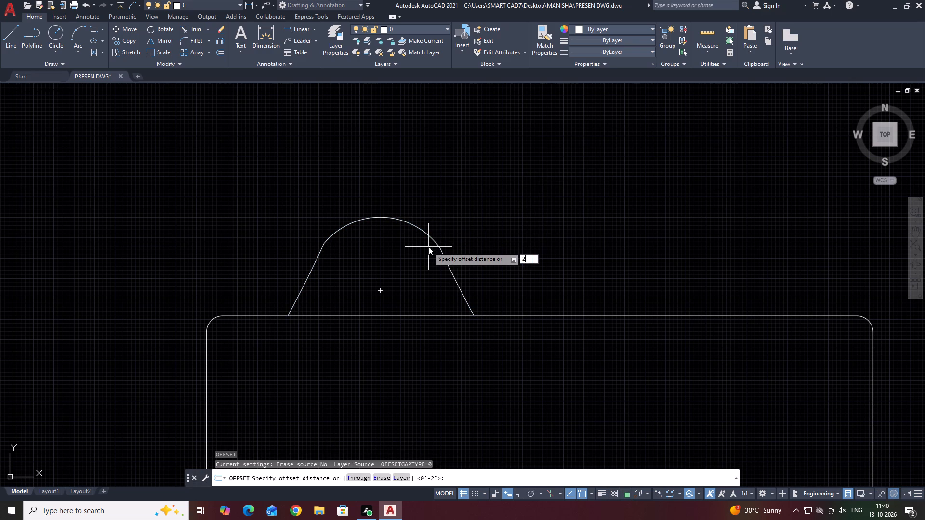
drag(425, 261, 425, 265)
click(446, 264)
click(439, 268)
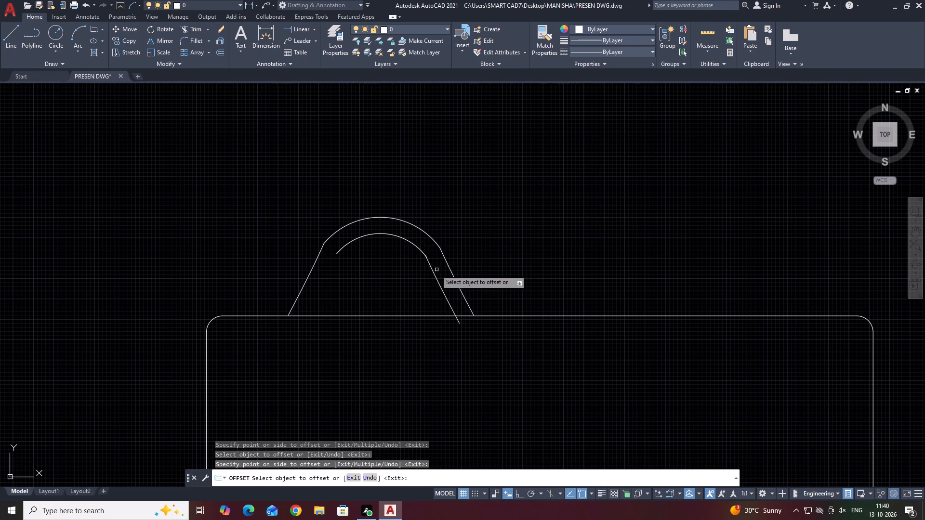
click(317, 260)
click(338, 263)
key(Escape)
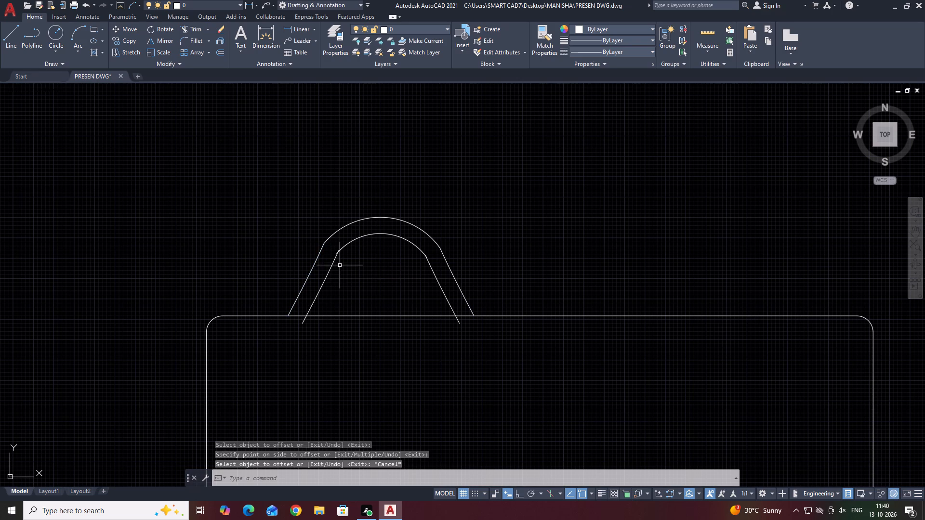
Trim the overlapping ends where the inner chair arc crosses the two inner side splines.
key(t)
key(t)
key(r)
key(Escape)
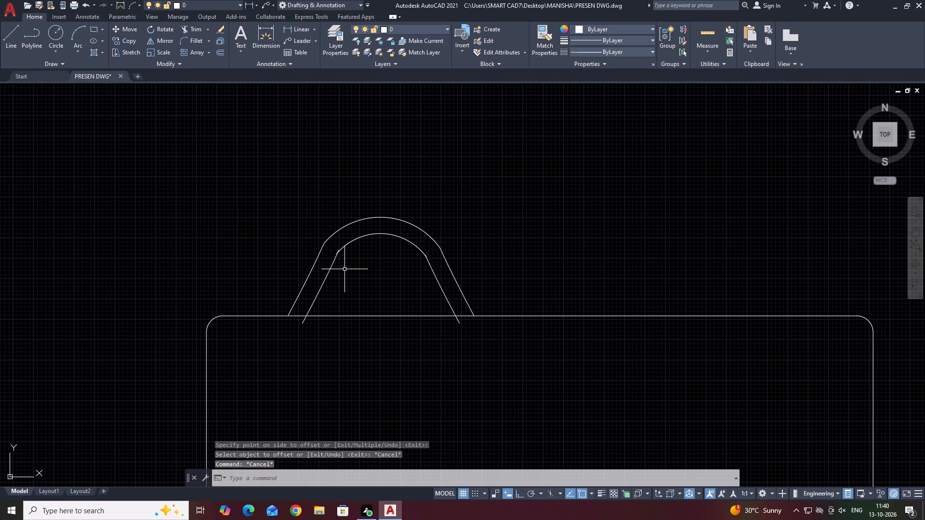
key(t)
key(r)
key(space)
scroll(342, 246, up, 6)
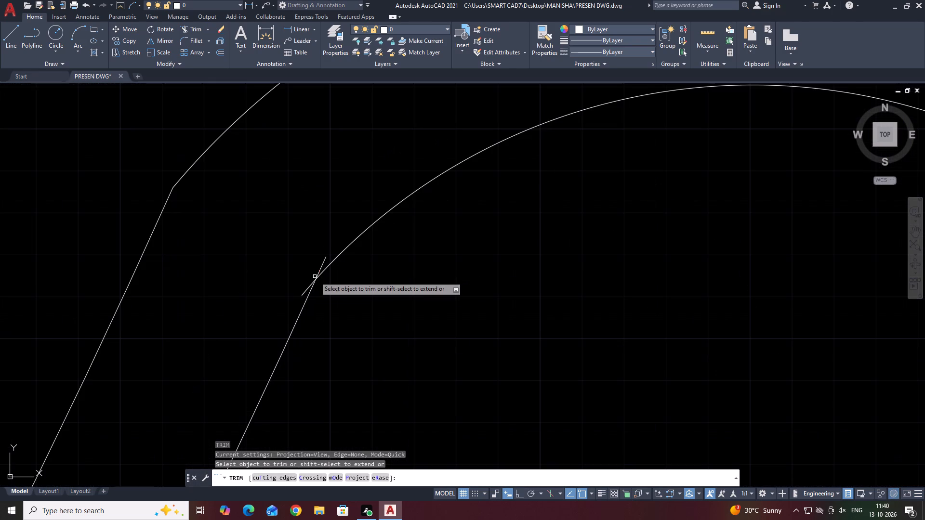
click(323, 264)
click(304, 290)
scroll(281, 252, down, 6)
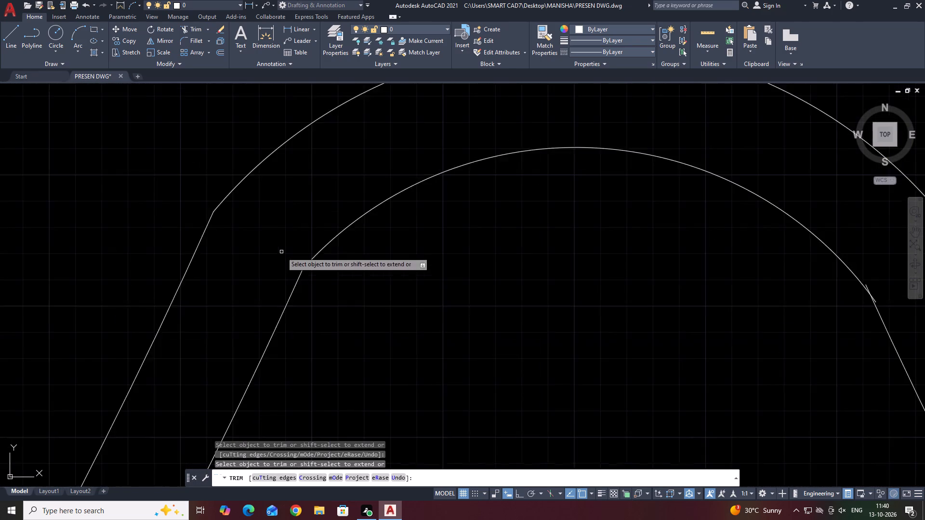
scroll(495, 268, up, 5)
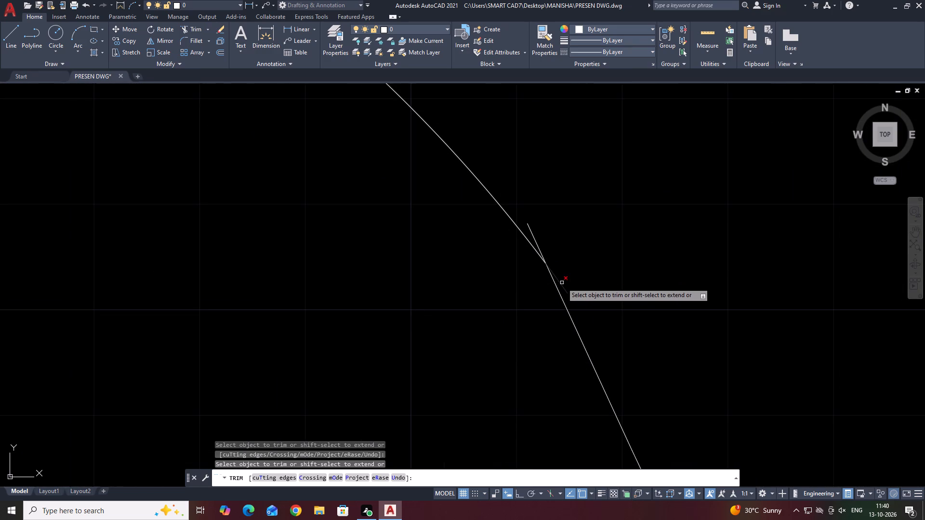
click(562, 283)
click(535, 239)
scroll(506, 225, down, 12)
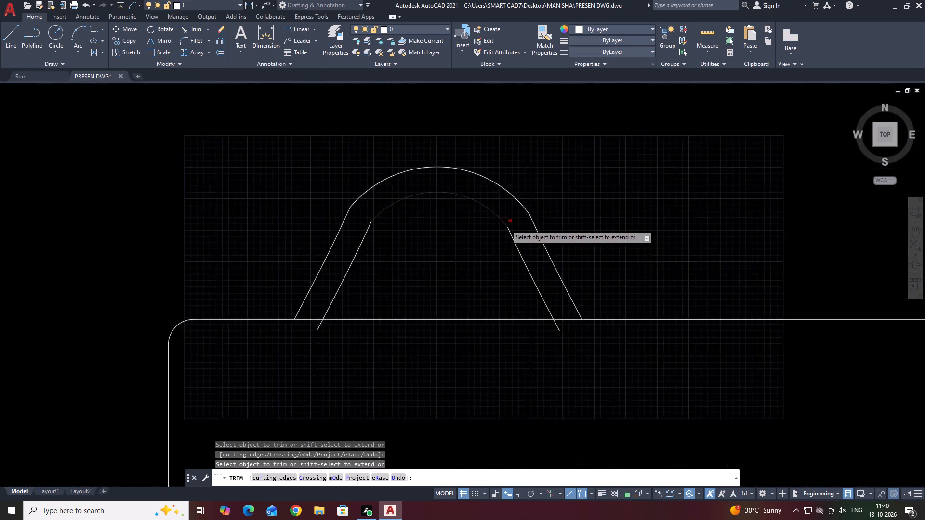
Trim both inner chair-side splines where they run past the table's upper edge.
scroll(539, 293, up, 3)
click(547, 285)
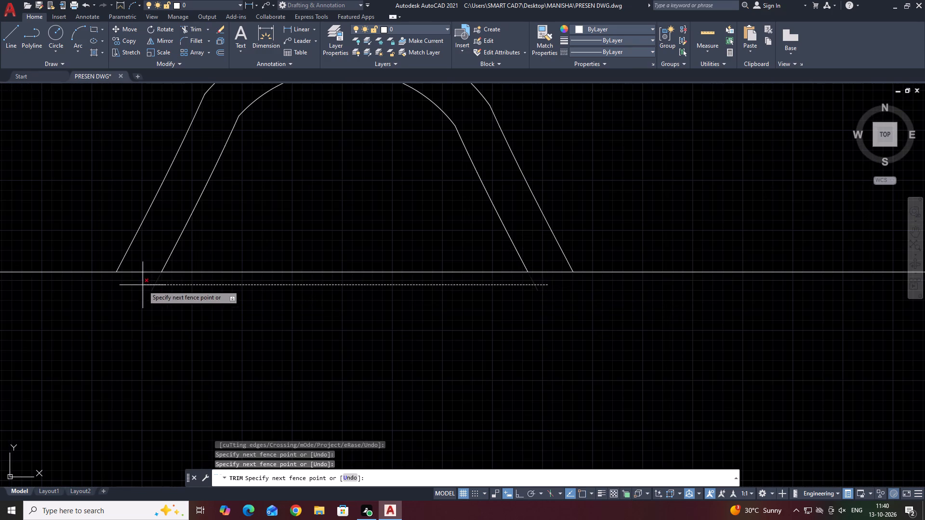
click(141, 285)
scroll(416, 307, down, 5)
key(space)
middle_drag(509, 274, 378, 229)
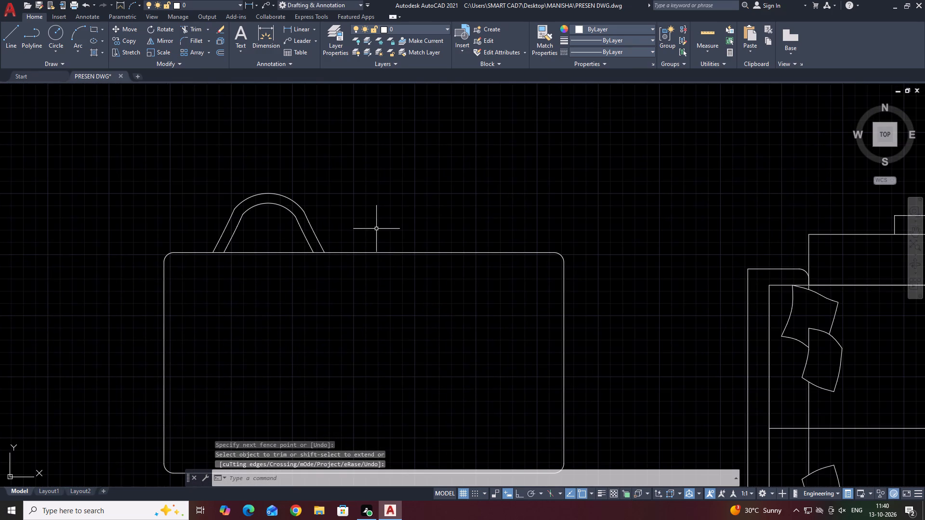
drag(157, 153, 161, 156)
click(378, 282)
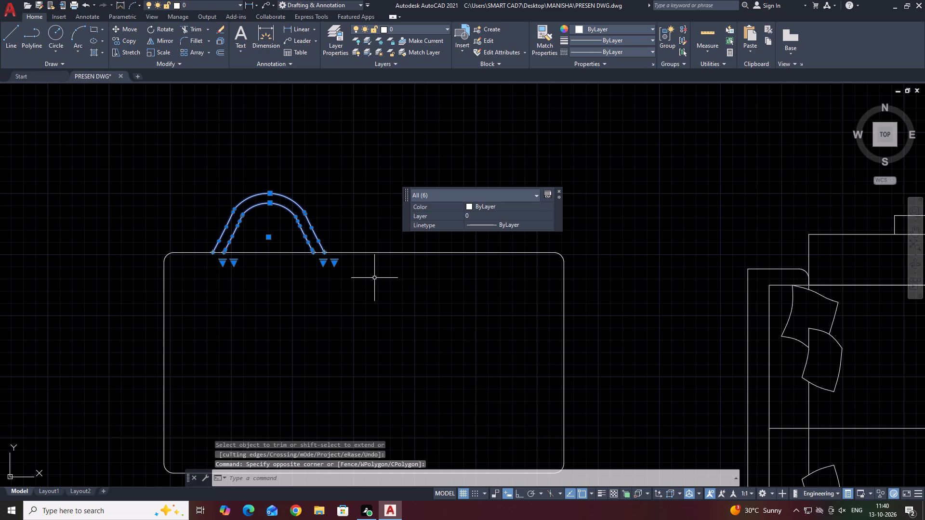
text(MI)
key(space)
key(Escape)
Scale the whole chair up by about a quarter from its outer west foot on the table's upper edge.
click(196, 168)
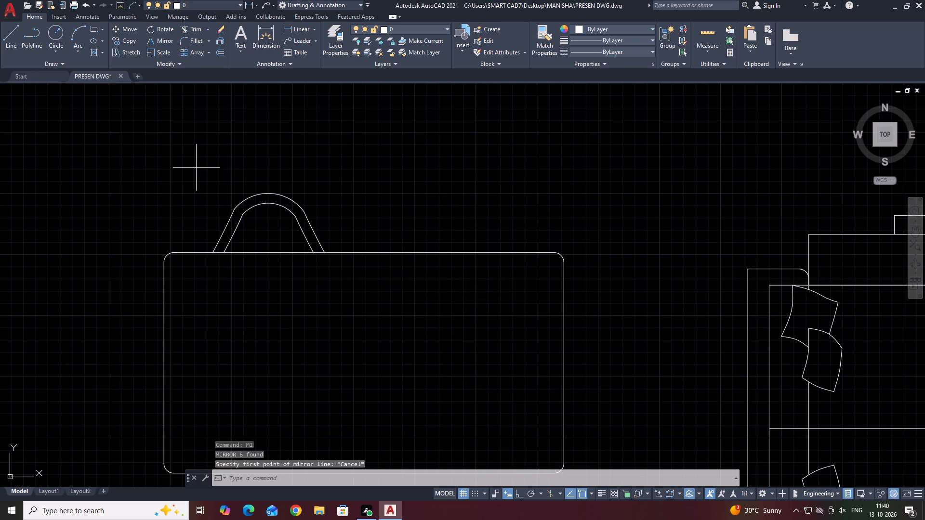
click(342, 288)
text(SC)
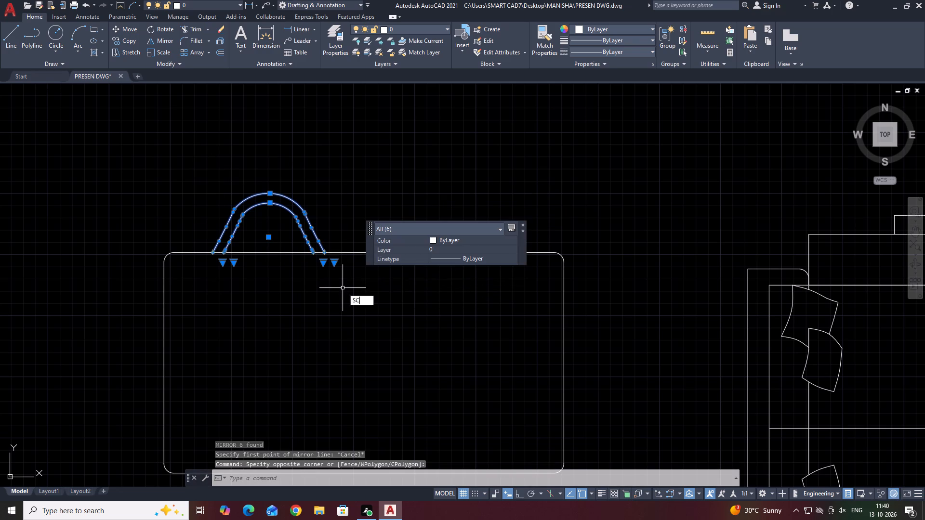
key(space)
click(212, 250)
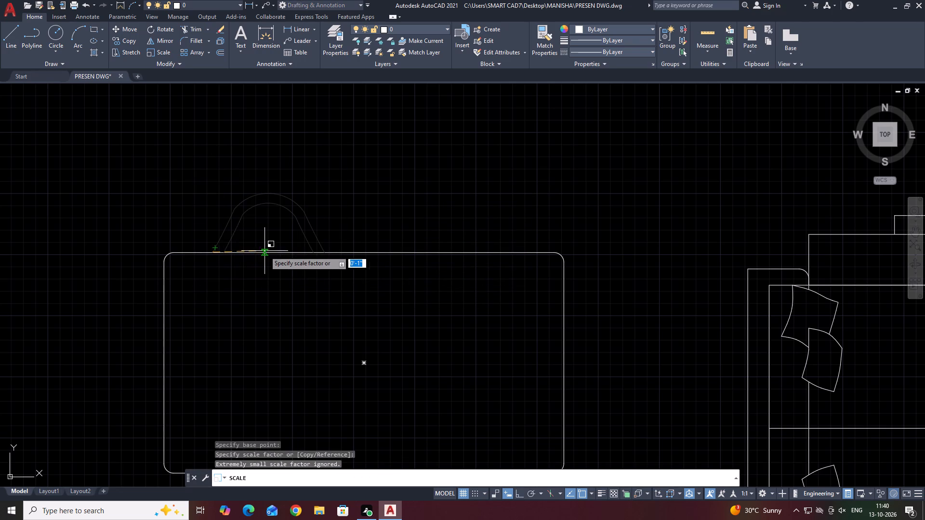
click(283, 253)
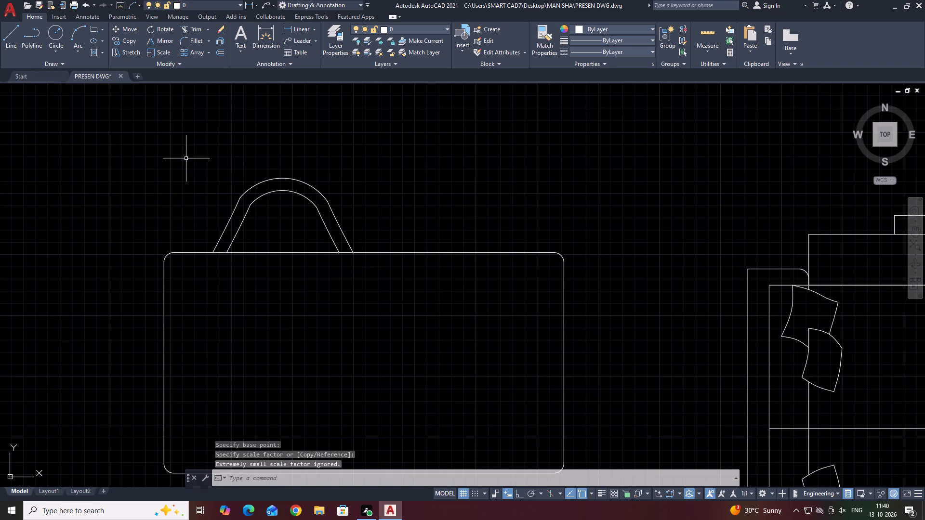
Mirror the chair about a vertical line through the midpoint of the table's upper edge, keeping the original.
click(186, 158)
click(389, 295)
middle_drag(348, 233, 343, 263)
key(m)
key(i)
key(space)
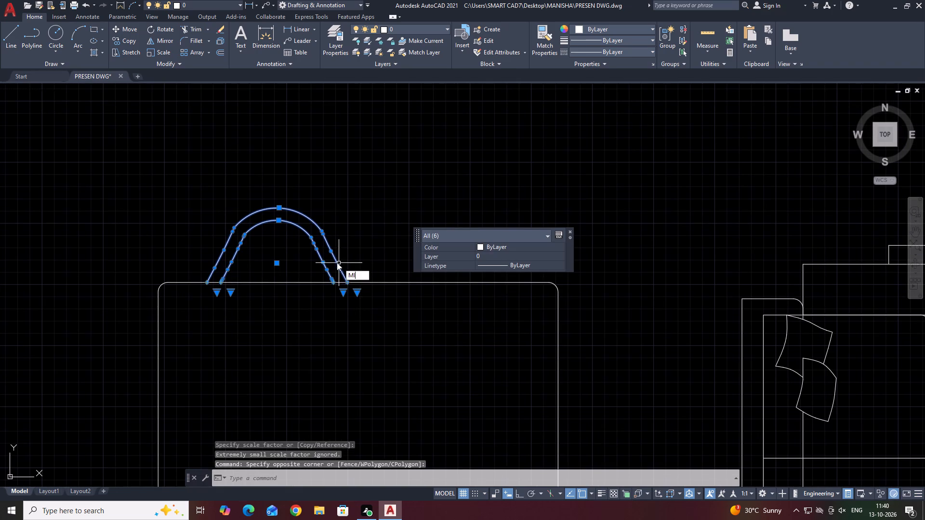
click(358, 282)
click(359, 180)
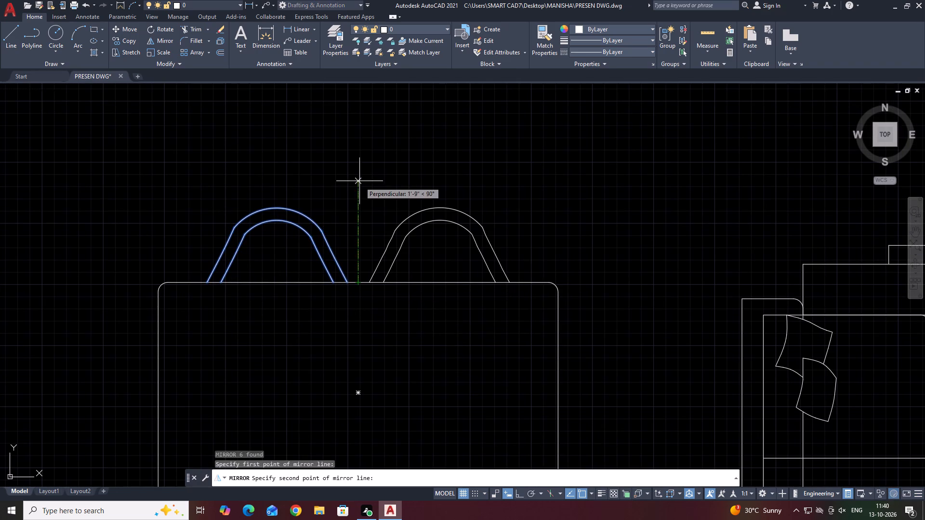
drag(375, 217, 359, 180)
Stretch the table's lower edge slightly up toward the chairs to make the table shallower.
middle_drag(471, 247, 450, 184)
scroll(449, 188, down, 2)
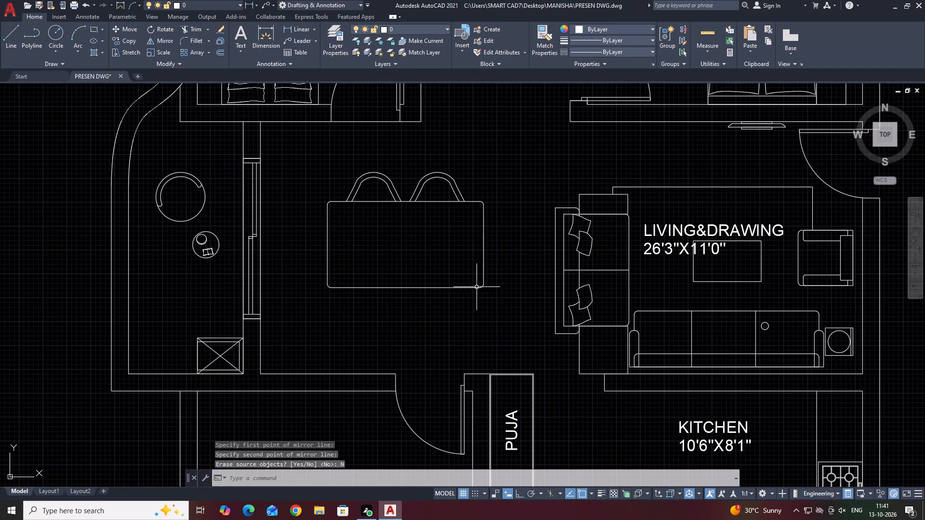
click(522, 273)
click(307, 315)
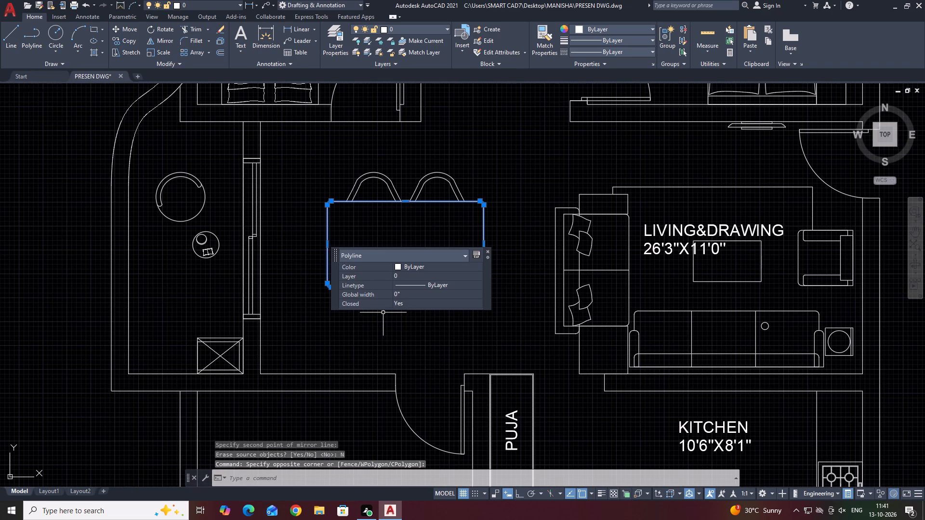
text(S)
key(space)
click(403, 256)
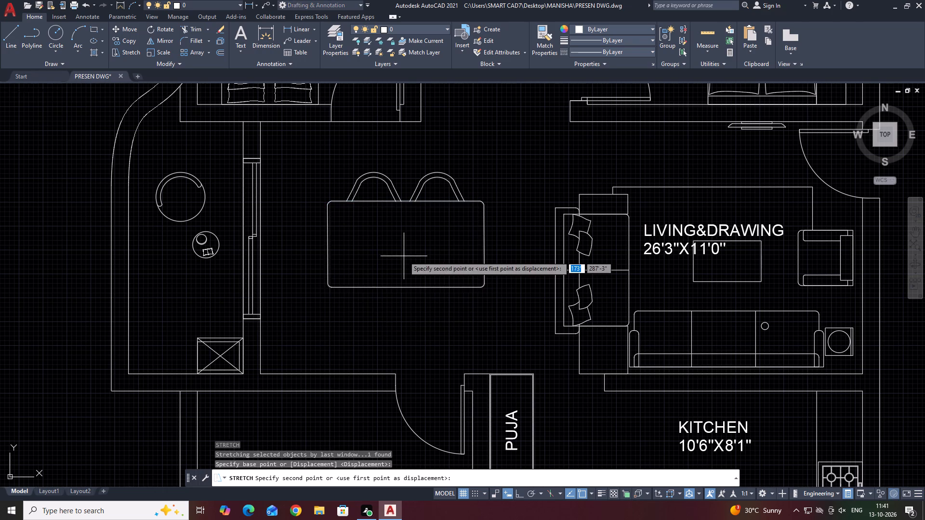
click(403, 243)
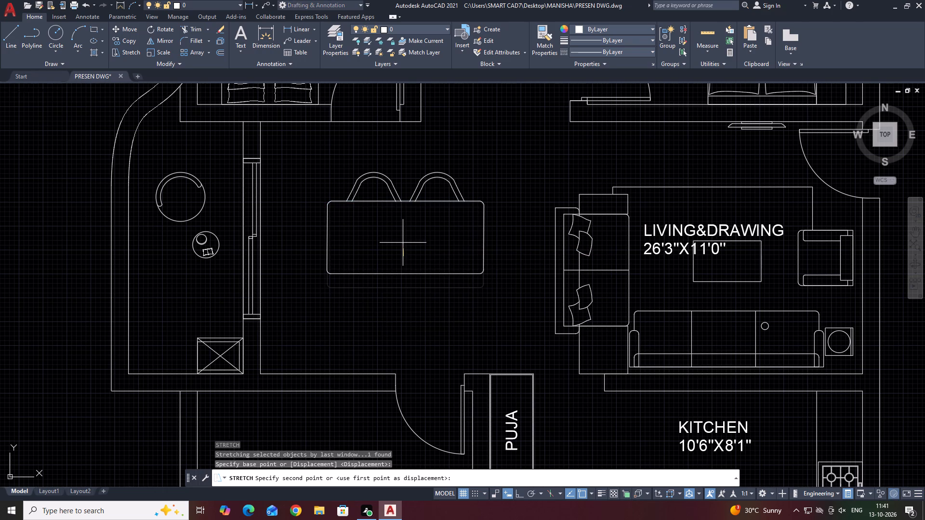
Mirror both upper chairs about a horizontal line through the midpoint of the table's east edge, keeping the originals.
click(329, 155)
click(476, 231)
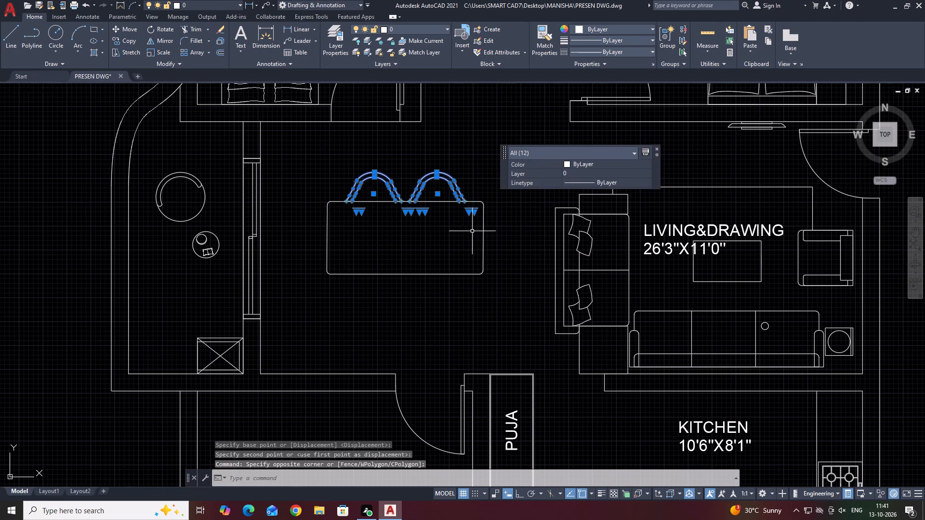
key(m)
key(i)
key(space)
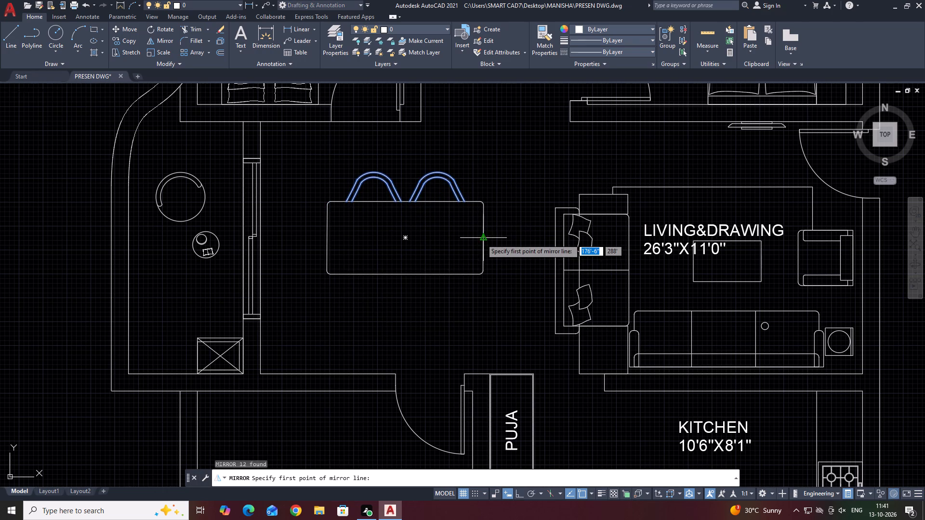
click(481, 239)
key(F8)
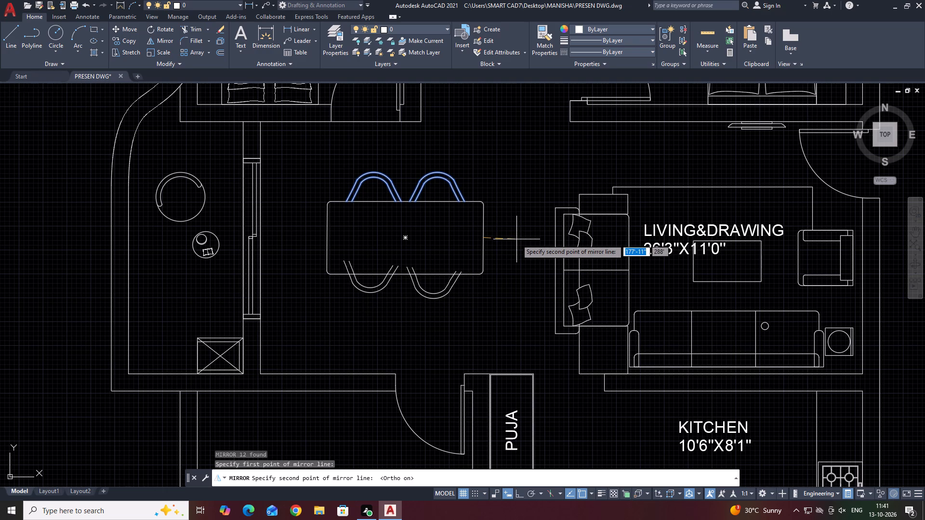
click(516, 239)
drag(537, 273, 516, 239)
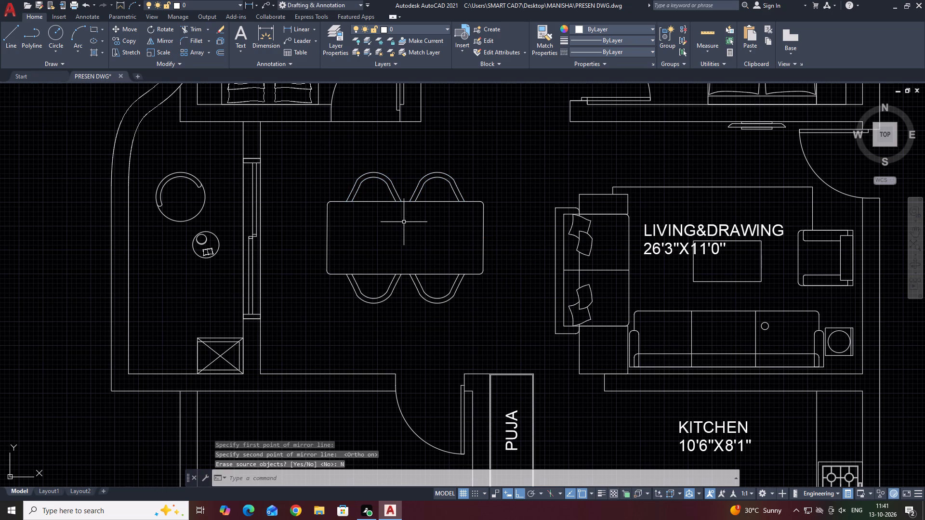
Copy the upper east chair about 1'-9" straight down onto the tabletop.
click(400, 166)
click(474, 213)
text(CO)
key(space)
click(462, 213)
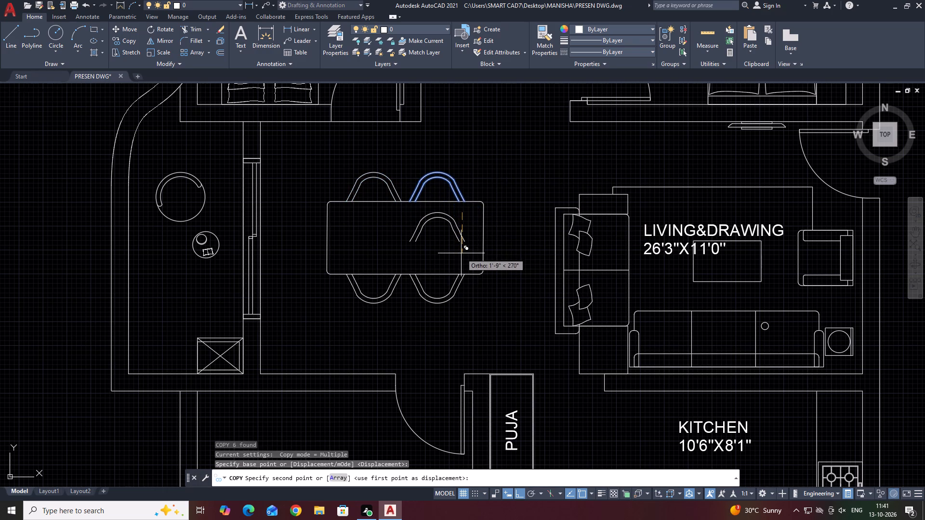
click(461, 253)
key(Escape)
Rotate the copied chair a quarter turn clockwise about the top of its curved back so the back faces east.
click(405, 209)
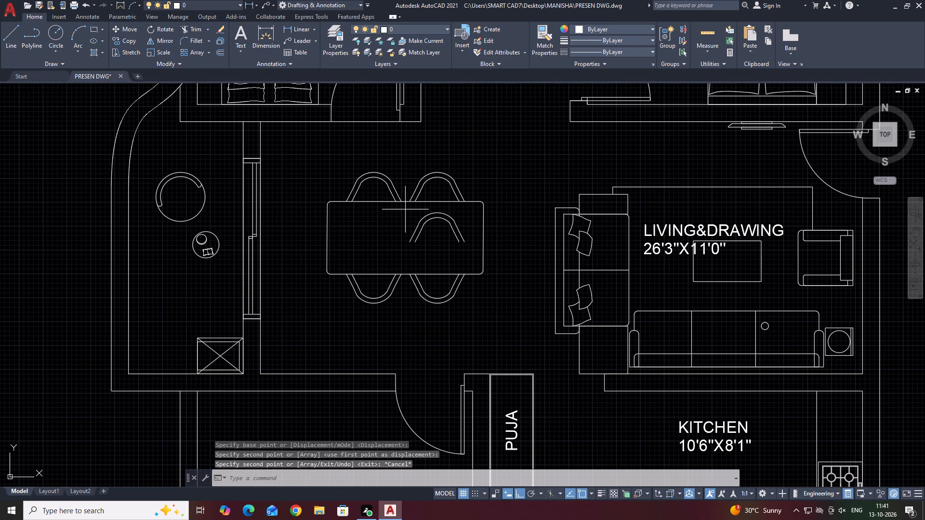
click(477, 254)
key(r)
text(O)
key(space)
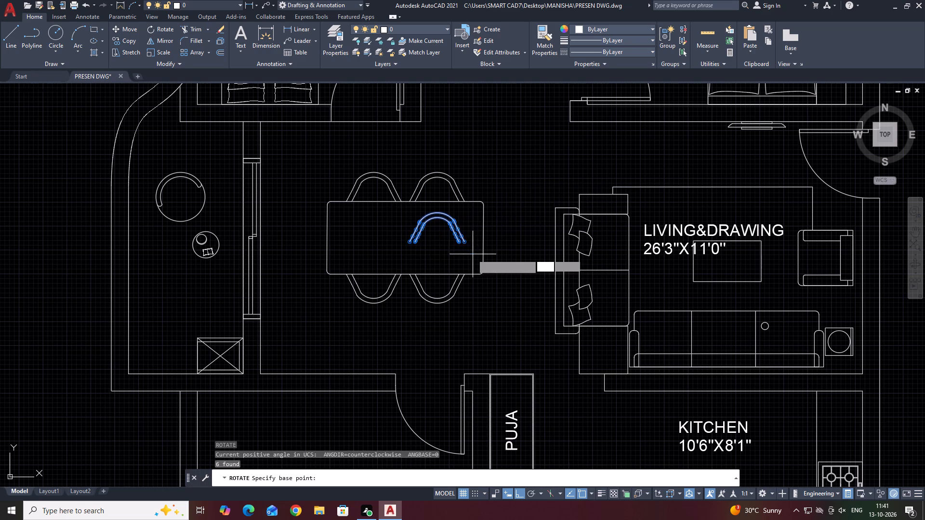
click(438, 215)
click(451, 261)
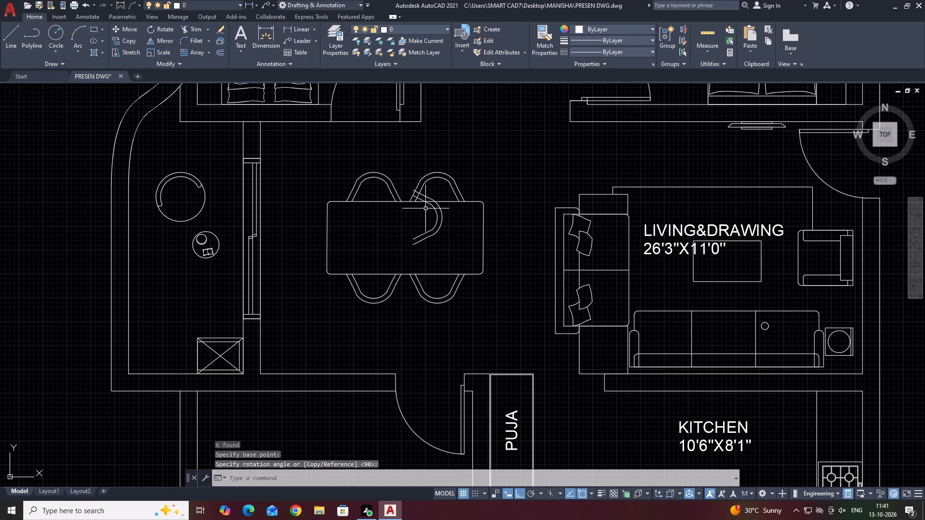
Move the rotated chair horizontally east until its leg ends meet the table's east edge.
click(407, 186)
click(449, 254)
middle_drag(445, 250, 409, 254)
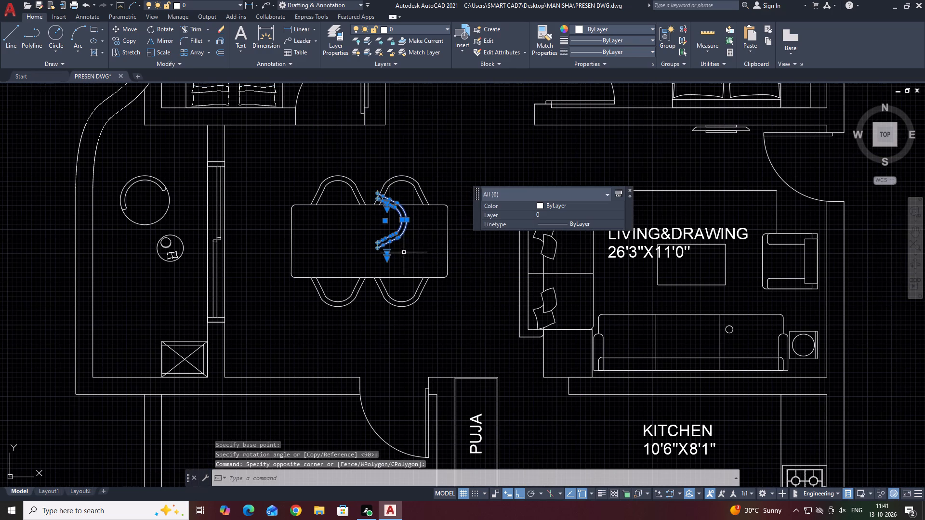
key(m)
key(space)
click(374, 245)
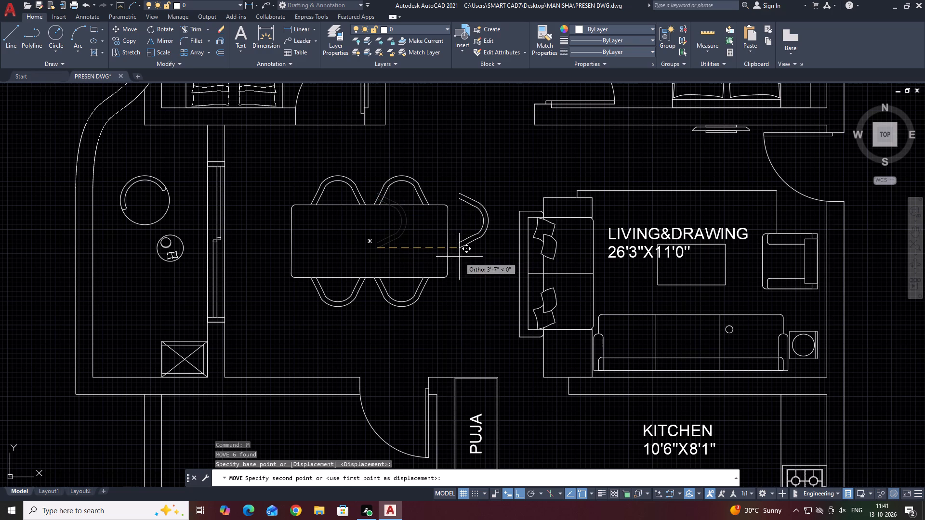
click(450, 261)
Move the east chair slightly down along the table's east edge to centre it on that side.
scroll(444, 219, up, 2)
click(439, 173)
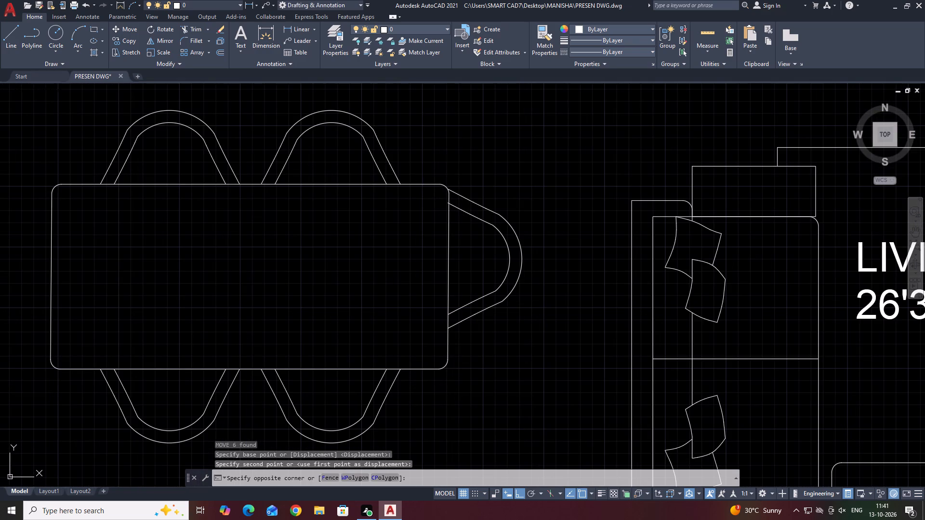
click(550, 343)
middle_drag(509, 302, 481, 230)
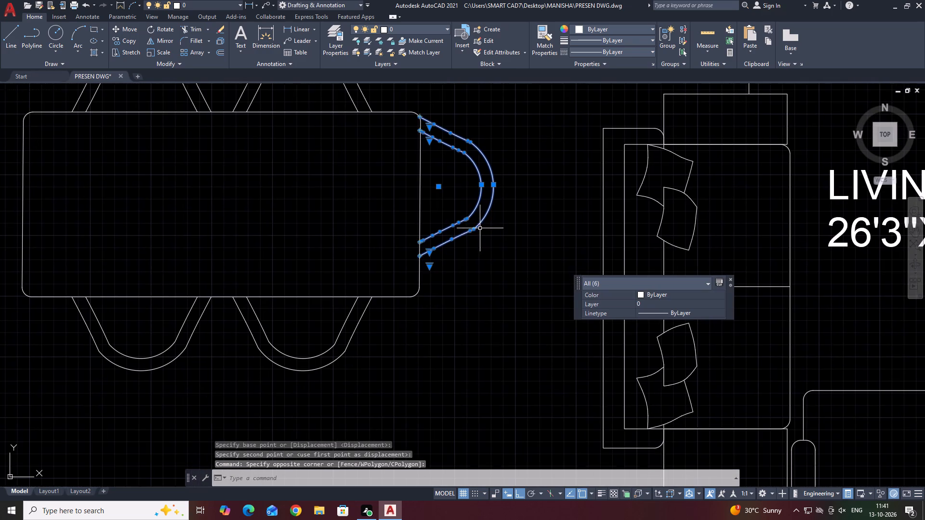
key(m)
key(space)
scroll(406, 255, up, 1)
click(429, 258)
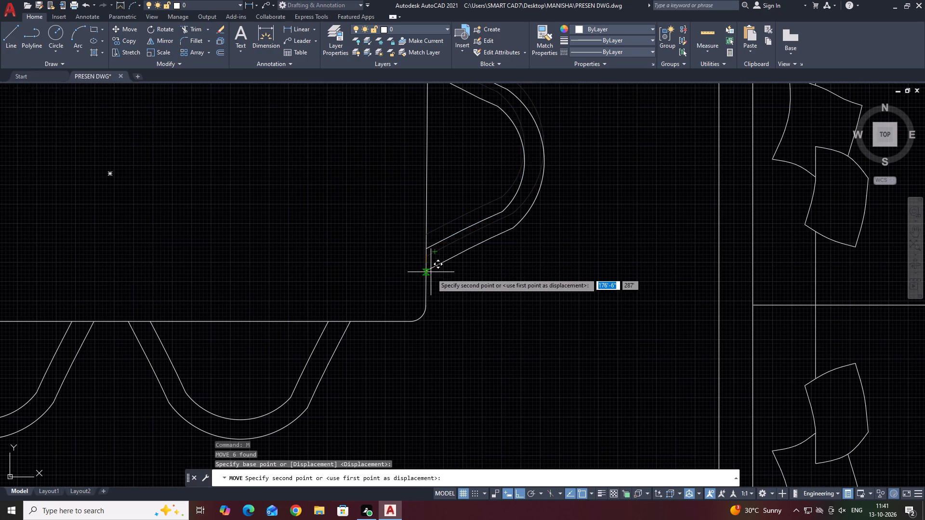
click(430, 284)
Trim the east chair's upper side splines where they run past the table's east edge.
scroll(470, 292, down, 3)
scroll(455, 239, up, 2)
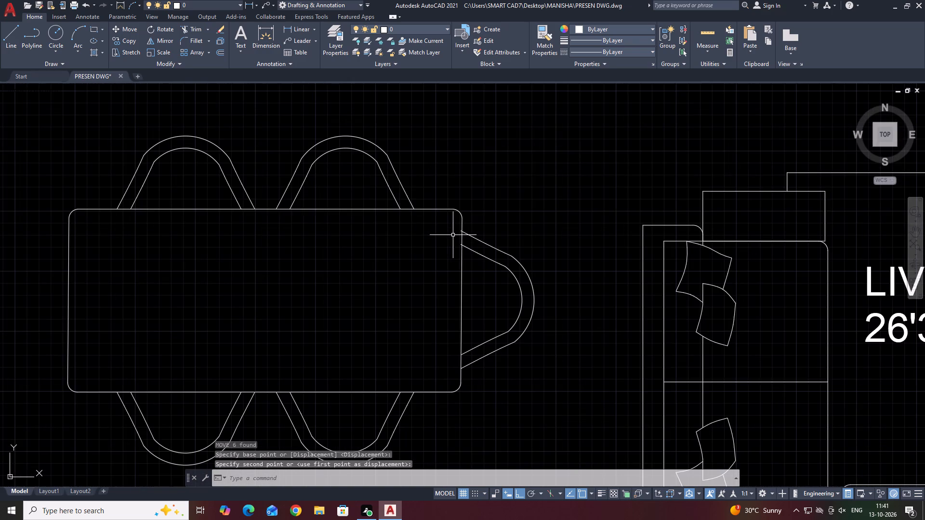
scroll(461, 251, up, 2)
middle_click(466, 247)
text(TR)
key(space)
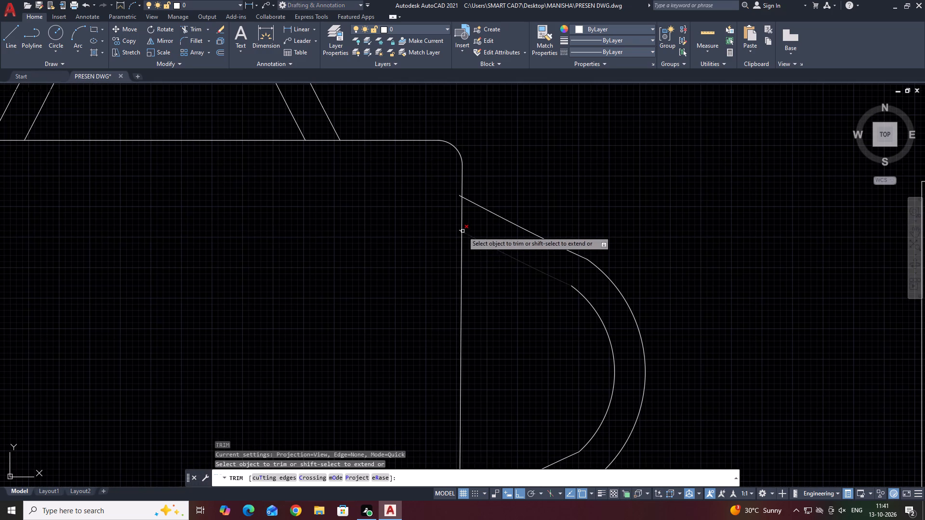
scroll(461, 212, up, 1)
click(455, 177)
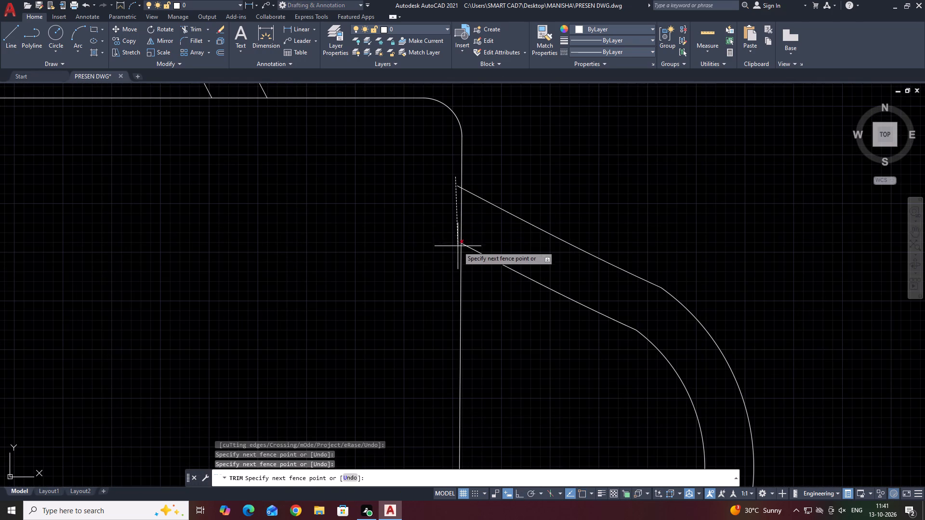
click(458, 247)
click(459, 185)
key(Escape)
scroll(414, 231, down, 4)
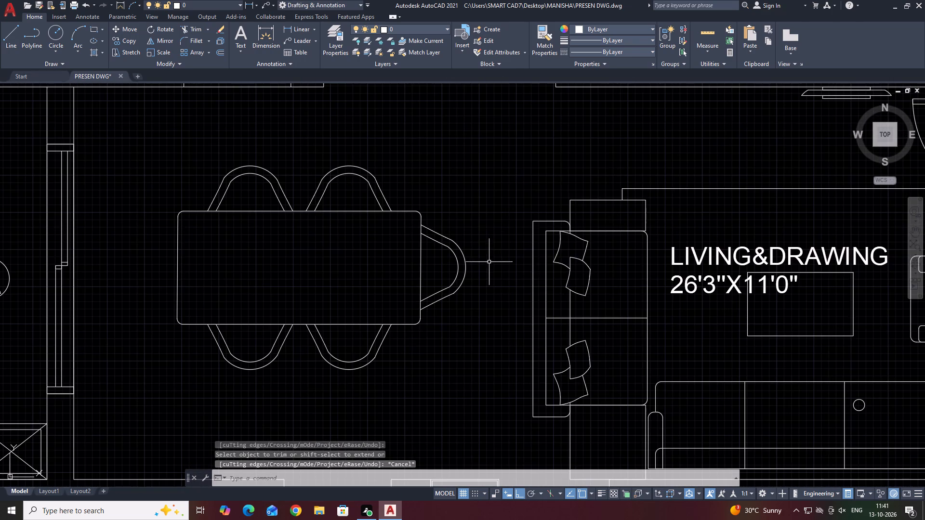
Mirror the east chair to the table's west end about a vertical line through the table's centre, keeping the original.
drag(480, 220, 476, 229)
drag(449, 301, 448, 309)
scroll(443, 232, up, 2)
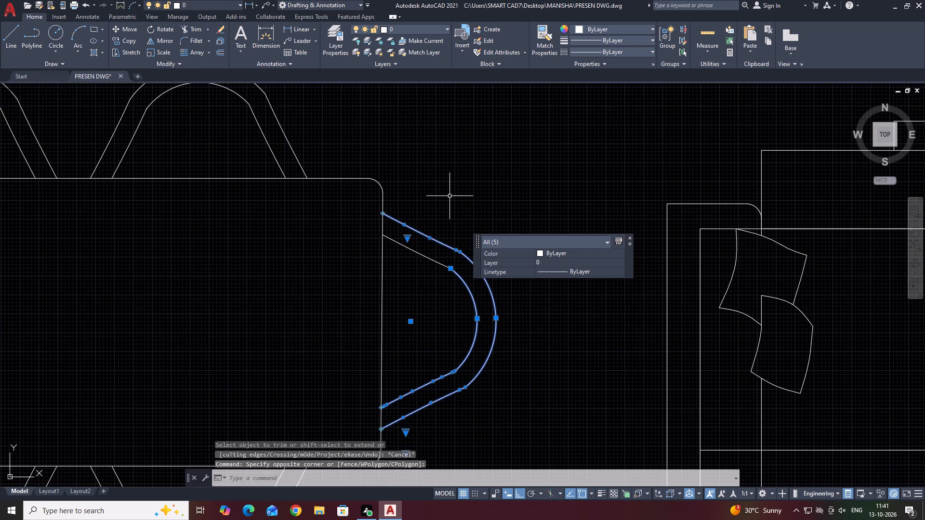
click(449, 195)
click(414, 299)
text(MI)
key(space)
scroll(423, 306, down, 5)
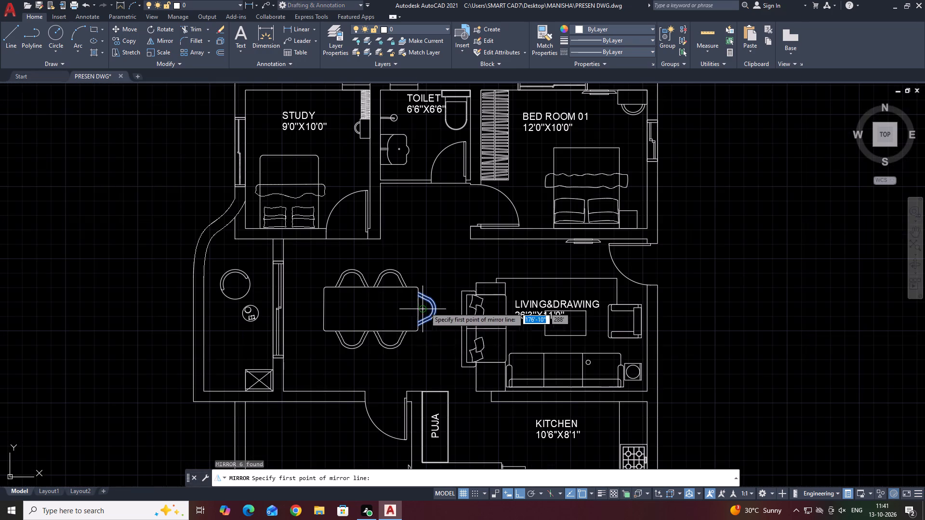
scroll(368, 332, up, 3)
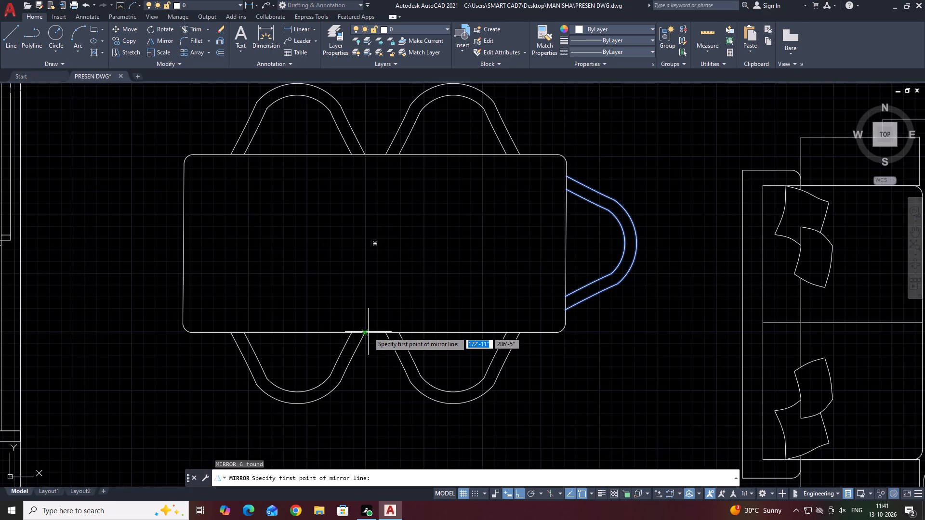
click(373, 333)
click(372, 154)
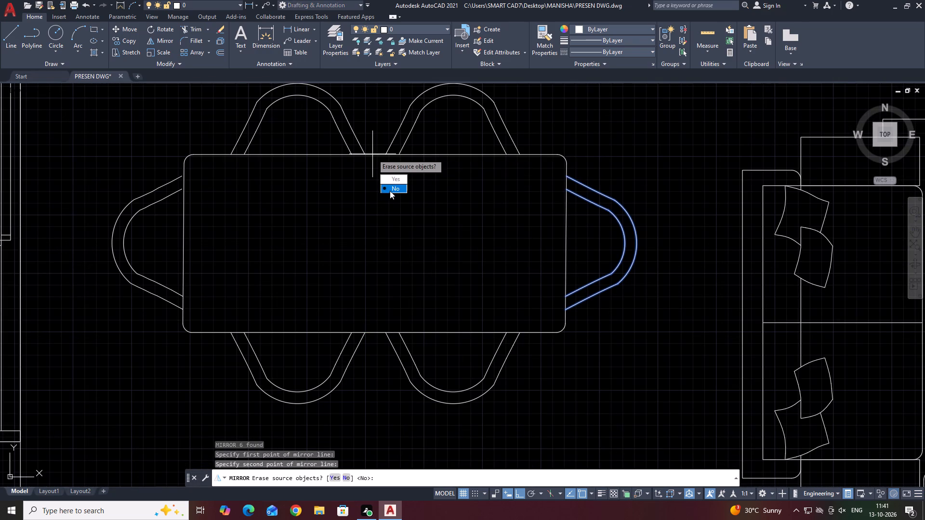
drag(392, 188, 373, 156)
Extend the west chair's two upper side splines to meet the table's west edge.
middle_drag(171, 246, 240, 232)
middle_drag(235, 196, 280, 222)
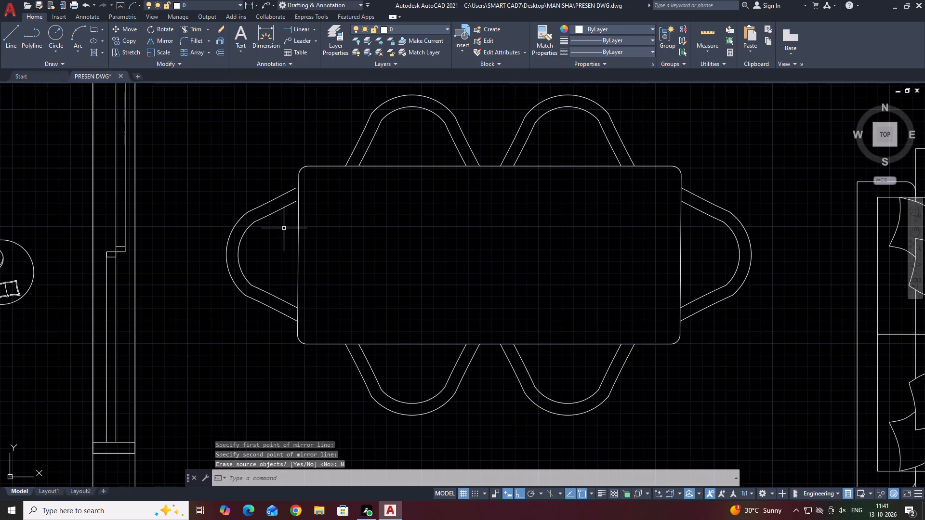
key(e)
text(X)
key(space)
click(283, 174)
click(288, 221)
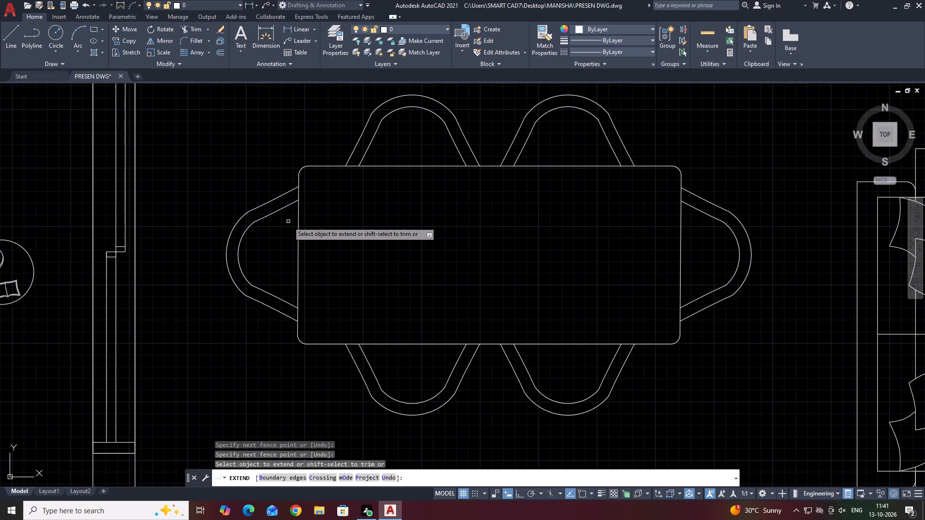
key(Escape)
Convert the dining table and its six chairs into a block named DINI.
scroll(362, 234, down, 3)
middle_drag(500, 242, 487, 233)
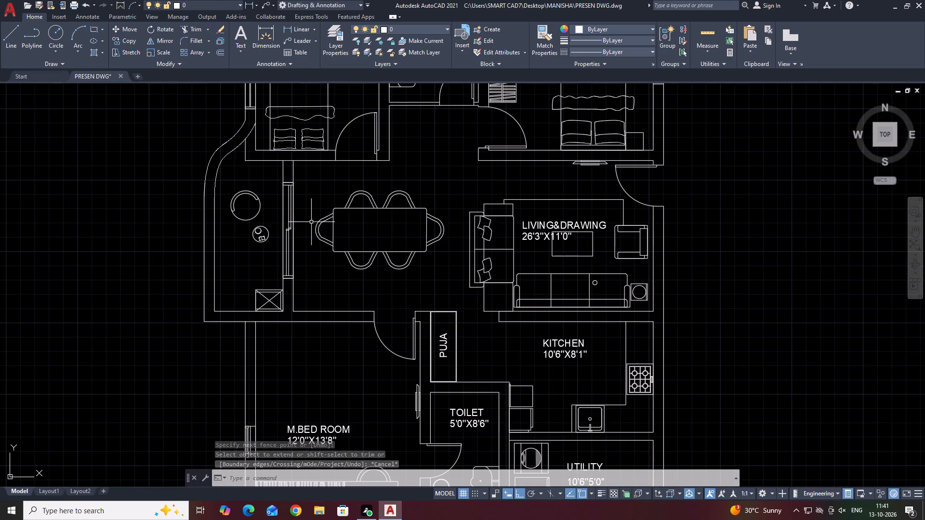
drag(307, 184, 309, 194)
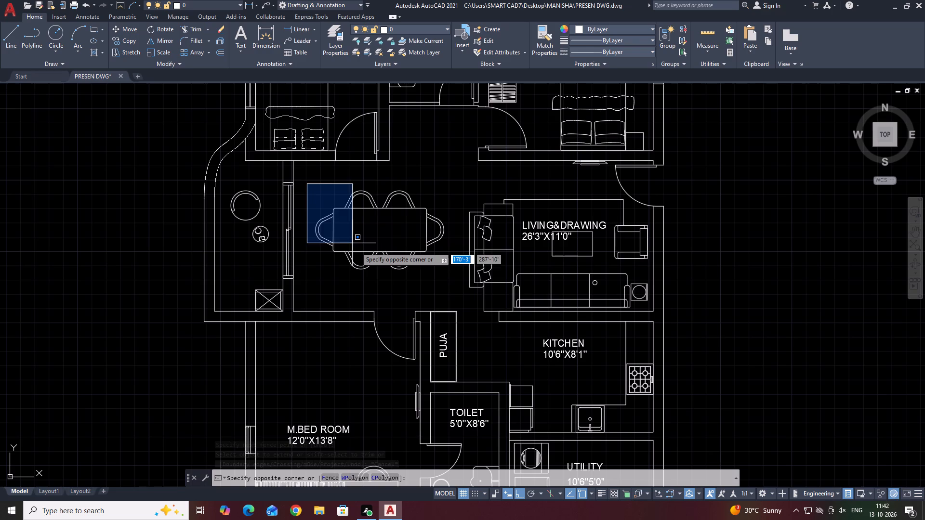
click(447, 277)
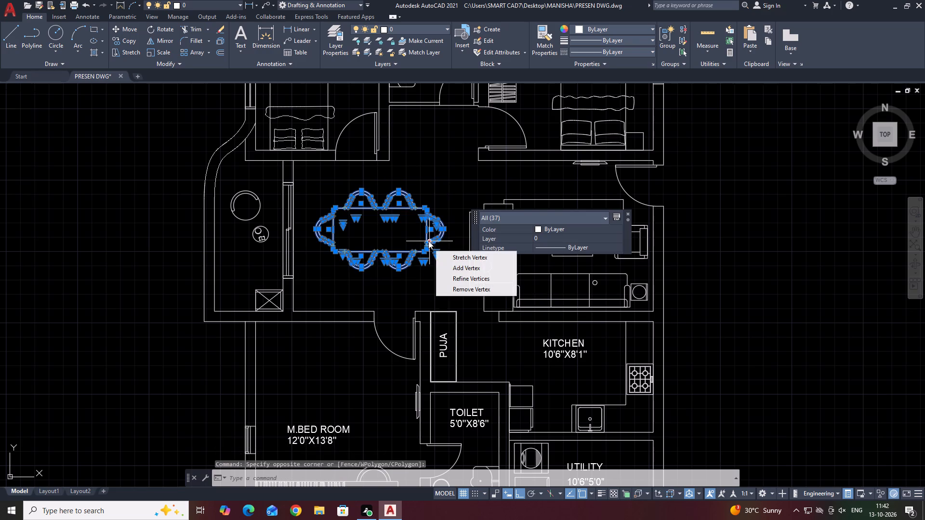
text(B)
key(space)
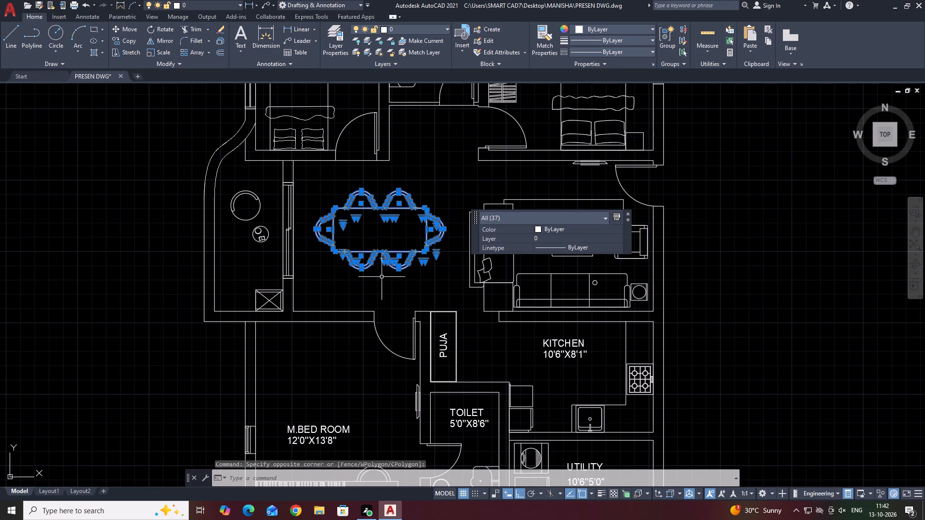
key(b)
key(space)
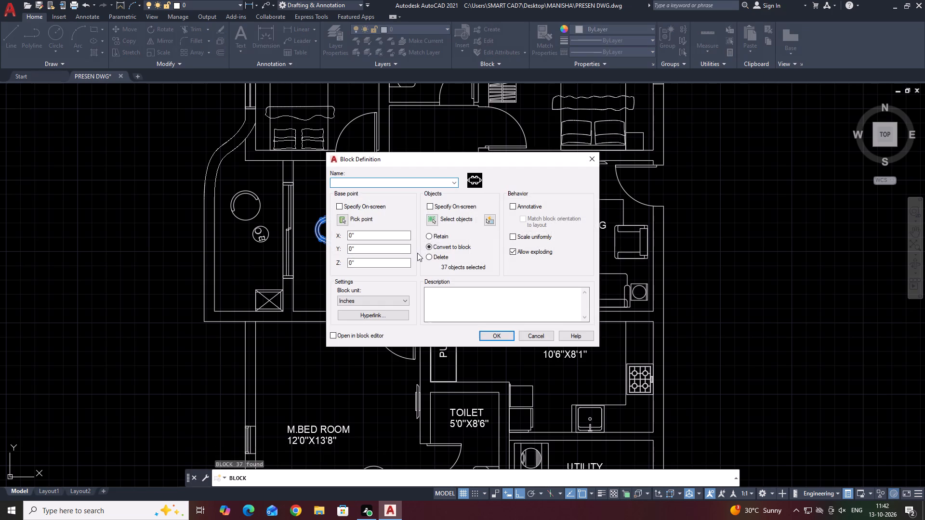
key(d)
key(i)
text(NI)
click(494, 334)
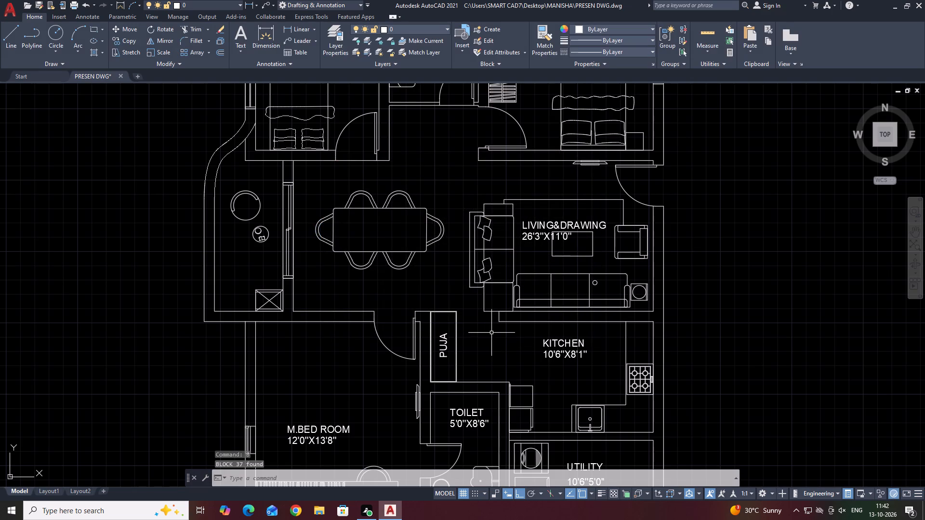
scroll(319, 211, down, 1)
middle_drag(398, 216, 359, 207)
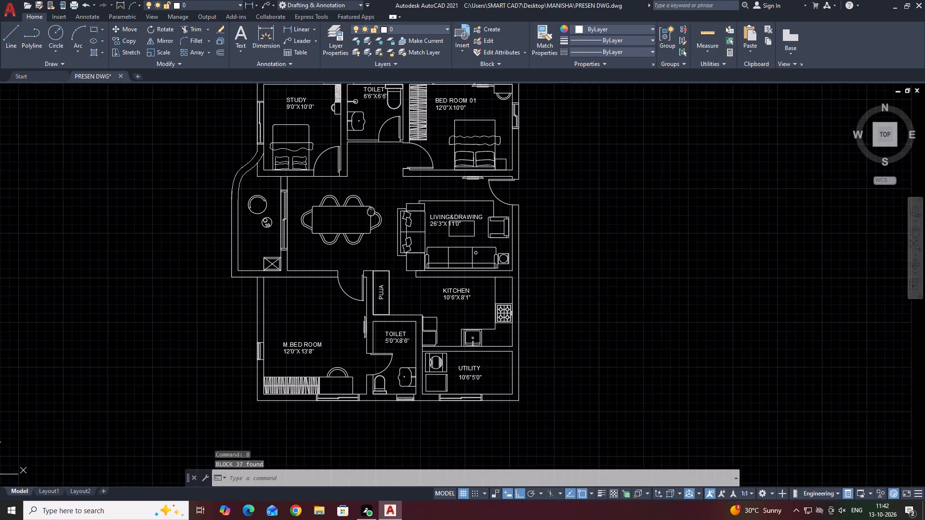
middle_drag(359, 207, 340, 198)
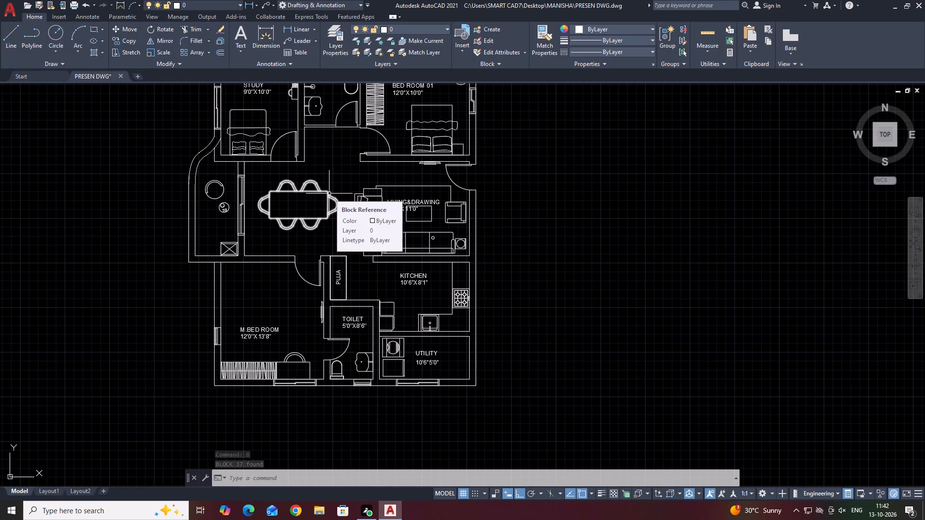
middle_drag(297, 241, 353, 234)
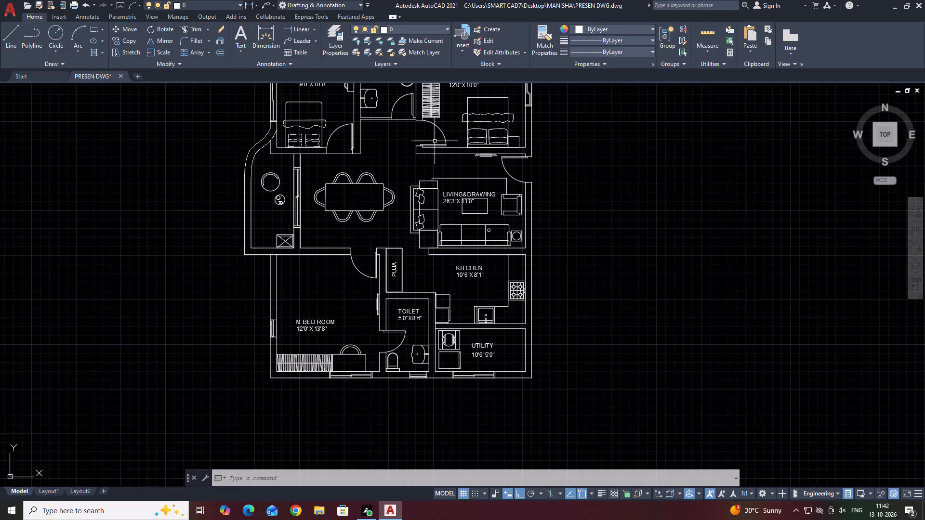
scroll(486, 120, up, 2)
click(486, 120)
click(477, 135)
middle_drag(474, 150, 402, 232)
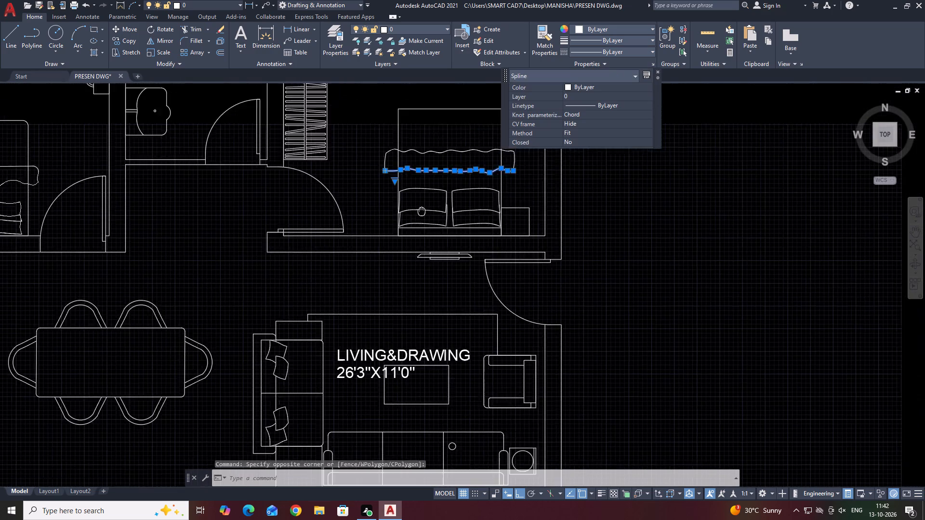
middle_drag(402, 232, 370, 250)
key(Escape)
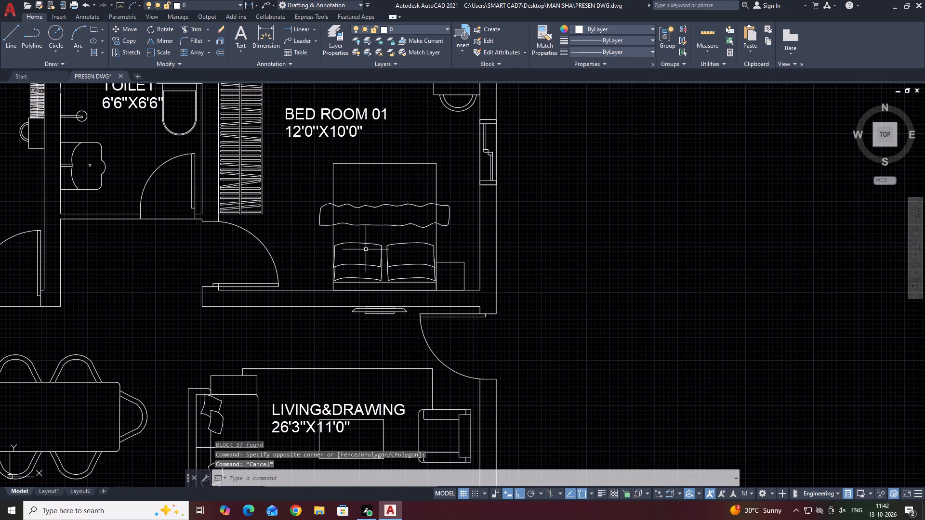
Insert the Trees - Imperial palm plan symbol over the bedside table in BED ROOM 01 from the tool palettes.
text(TP)
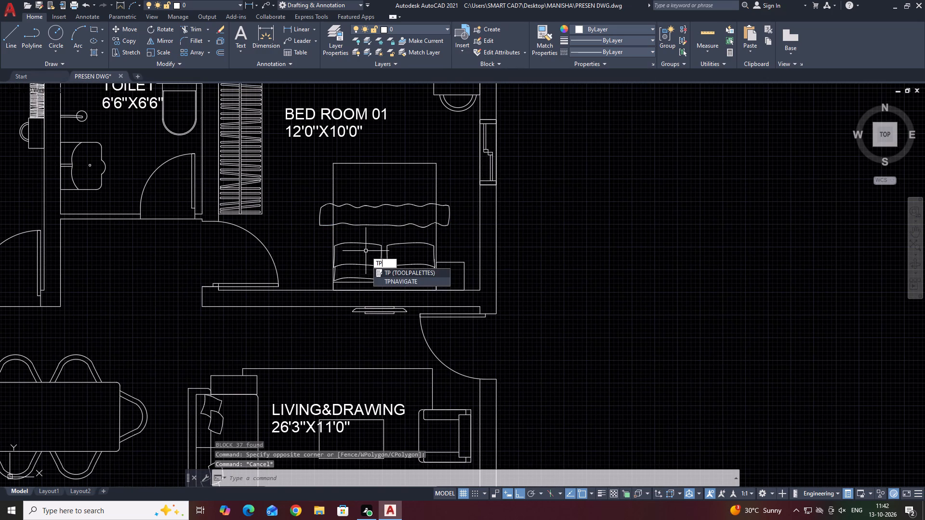
key(space)
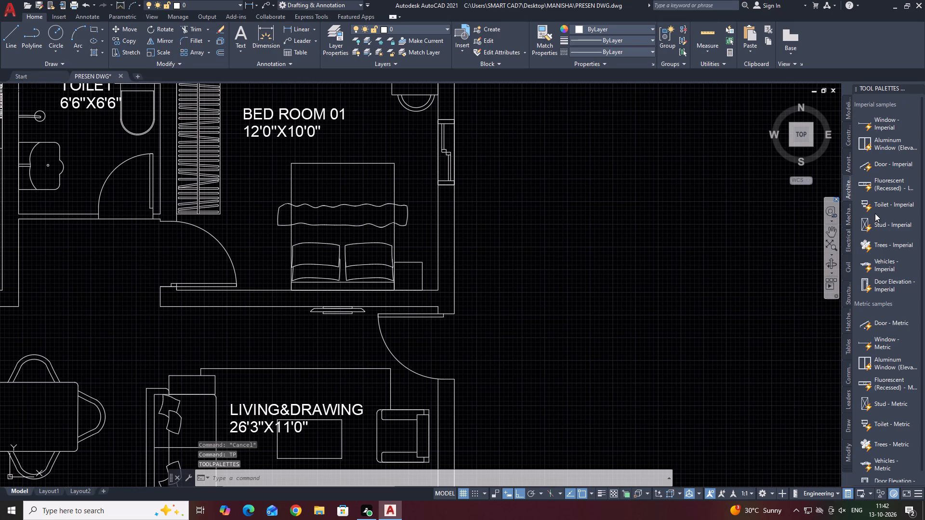
double_click(878, 240)
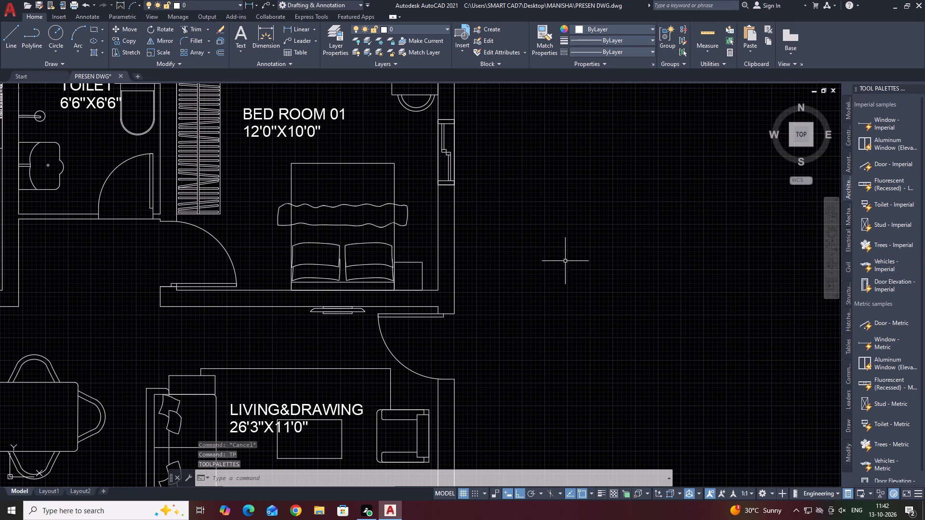
double_click(878, 245)
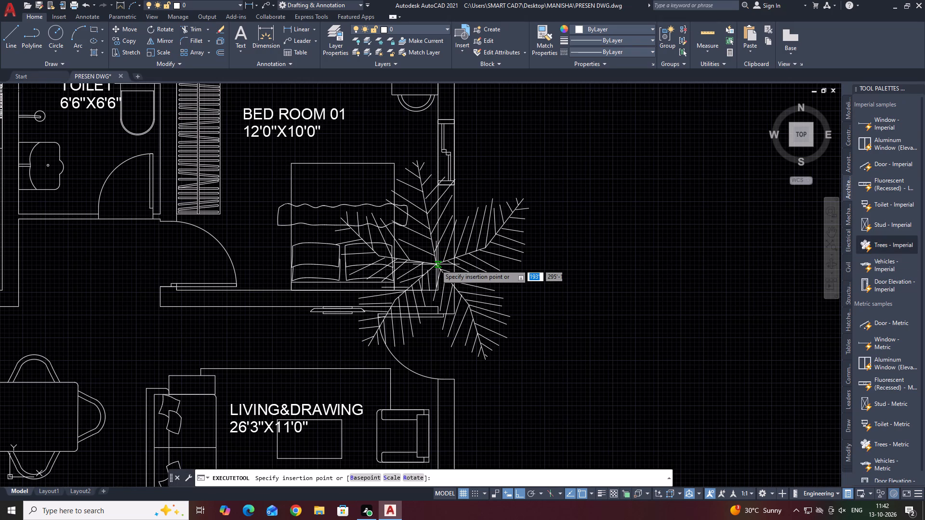
click(410, 275)
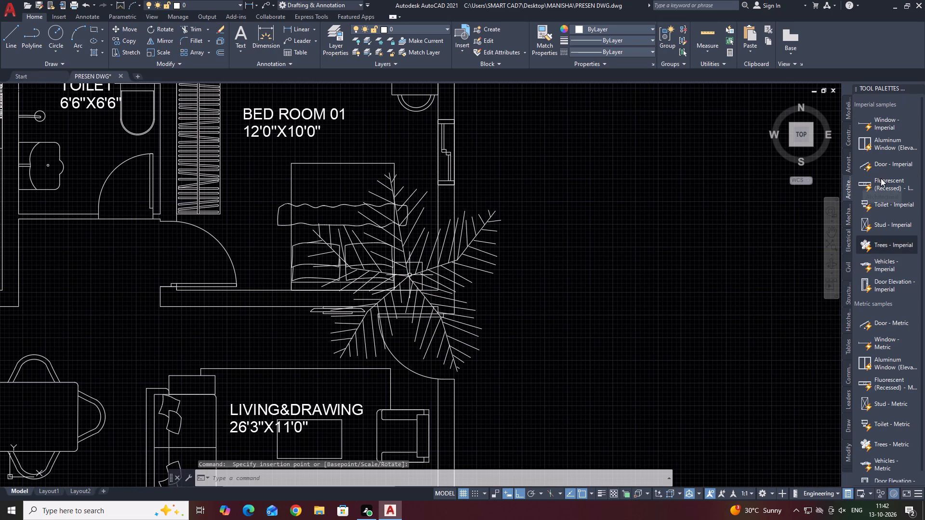
click(920, 89)
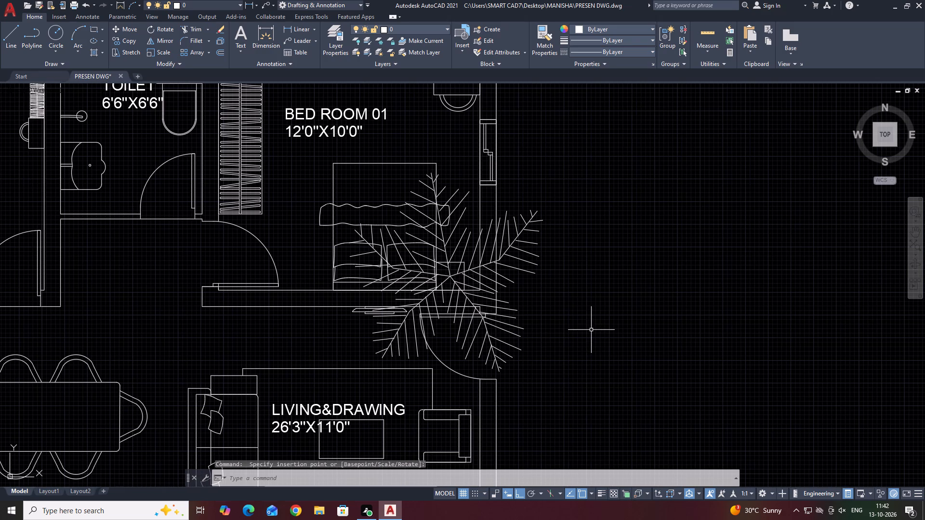
Scale the palm symbol down about its centre until it fits inside the bedside table's square.
click(449, 276)
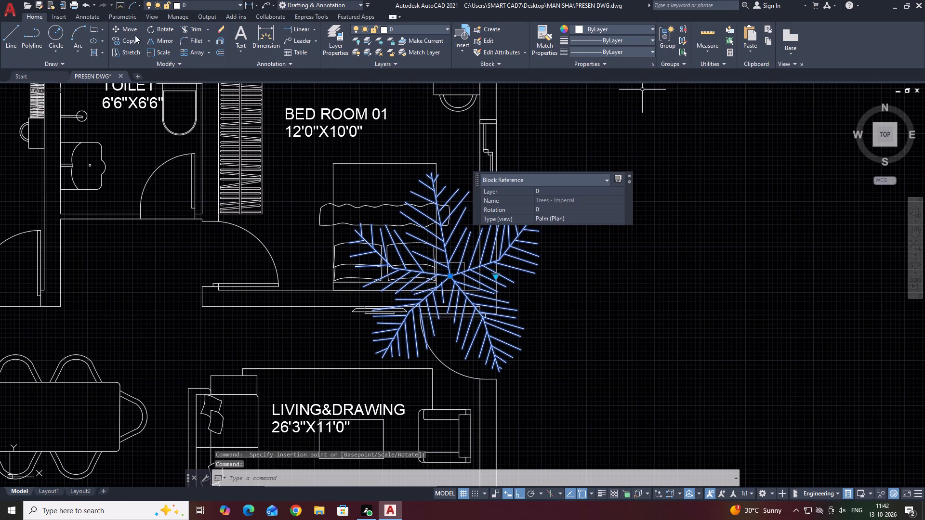
click(163, 52)
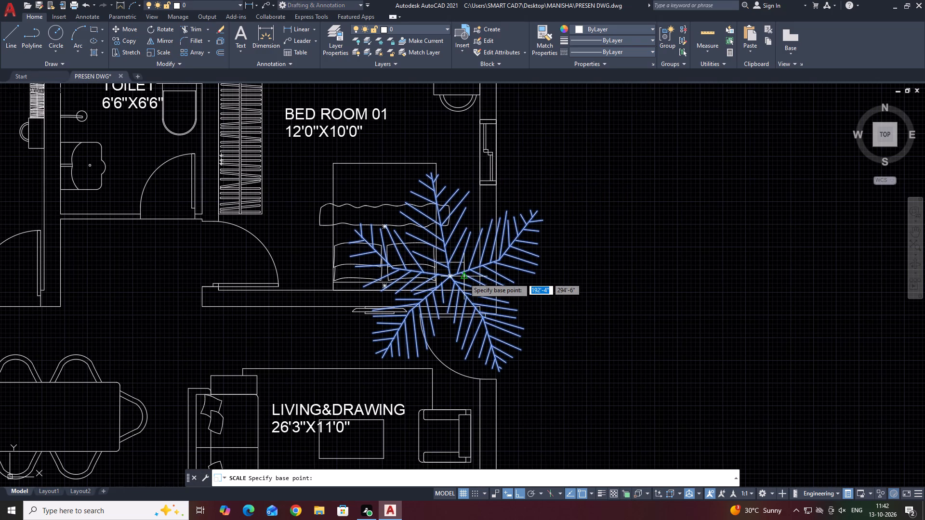
click(449, 274)
scroll(459, 281, up, 2)
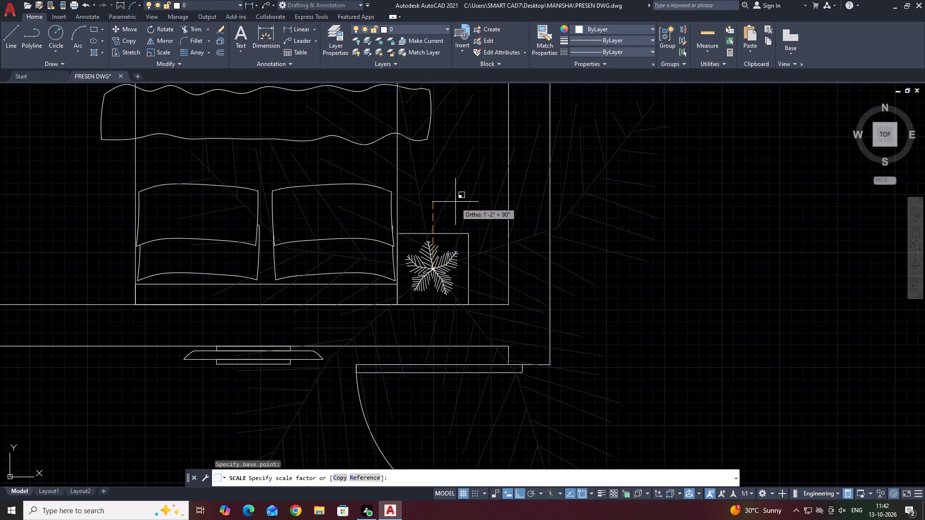
click(454, 189)
Convert the BED ROOM 01 bed, its bedside table and the palm into a block named BEDD.
scroll(451, 268, down, 2)
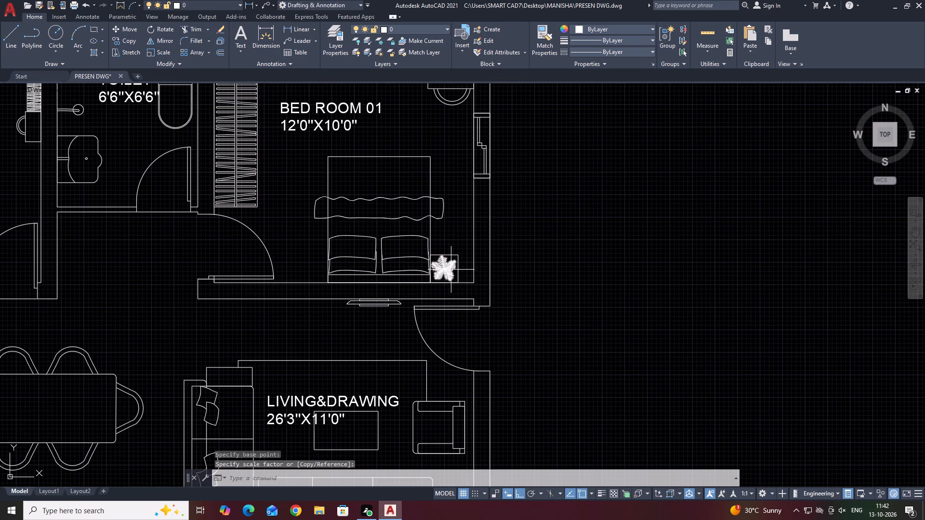
middle_drag(466, 233, 454, 309)
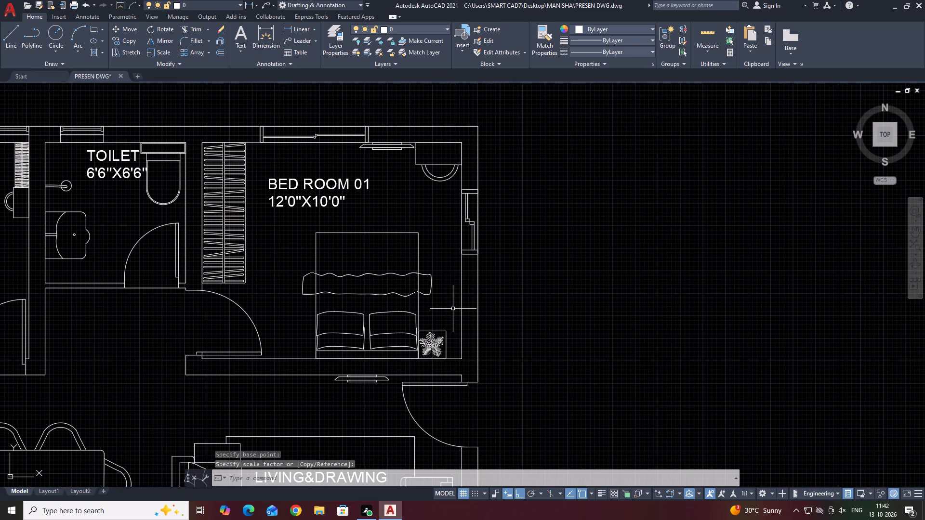
click(277, 217)
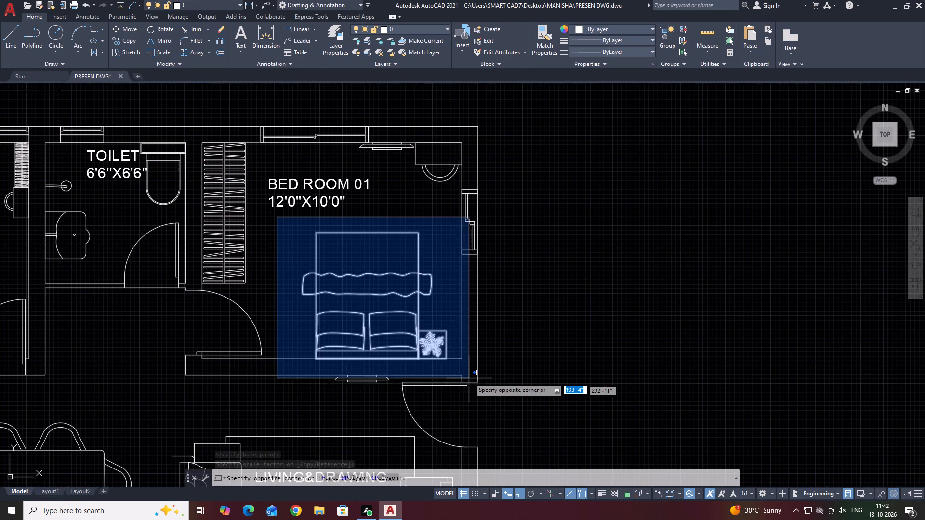
click(455, 370)
middle_drag(407, 315, 405, 315)
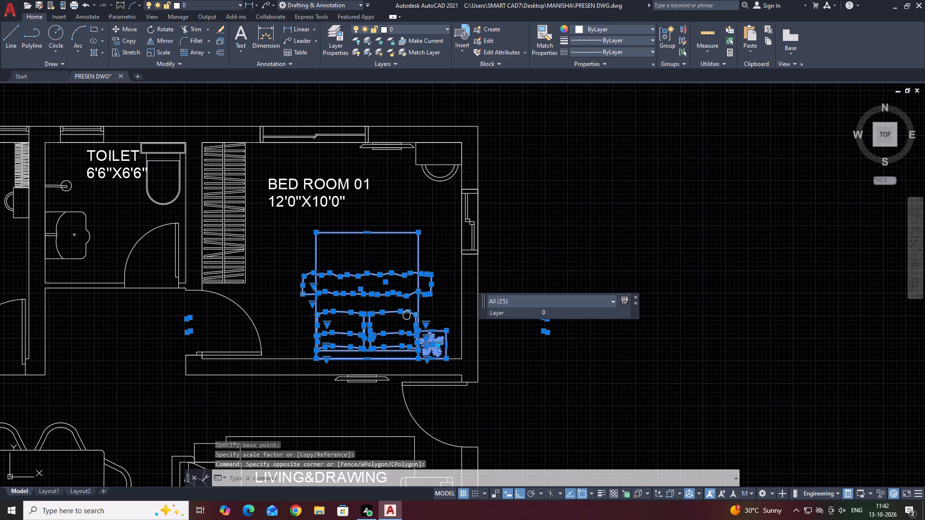
middle_drag(405, 315, 372, 326)
text(B)
key(space)
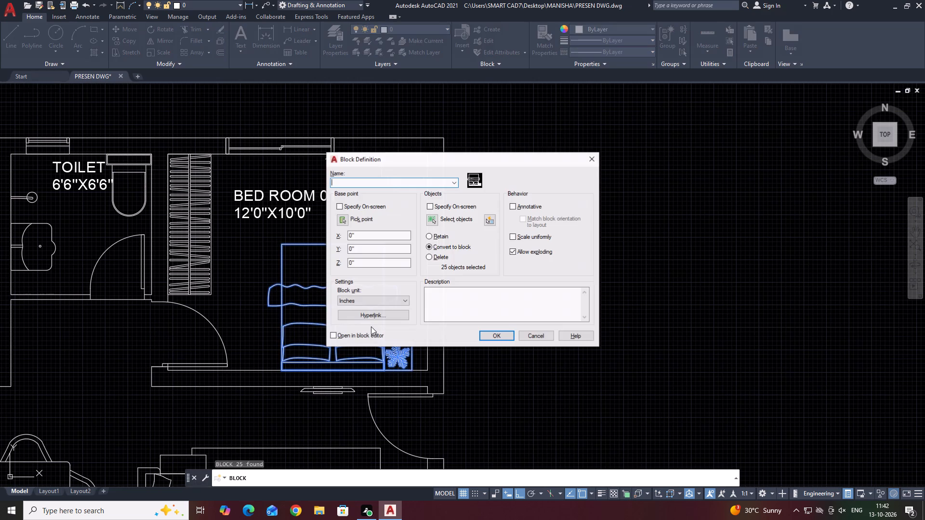
text(BEDD)
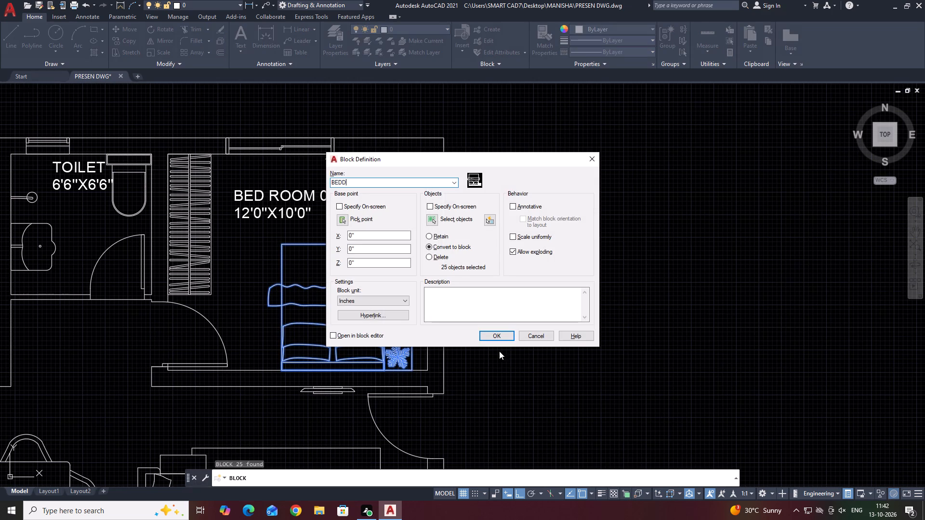
click(494, 332)
Copy the BEDD bed block from BED ROOM 01 into the upper part of the M.BED ROOM, with Ortho off.
middle_drag(334, 315, 432, 280)
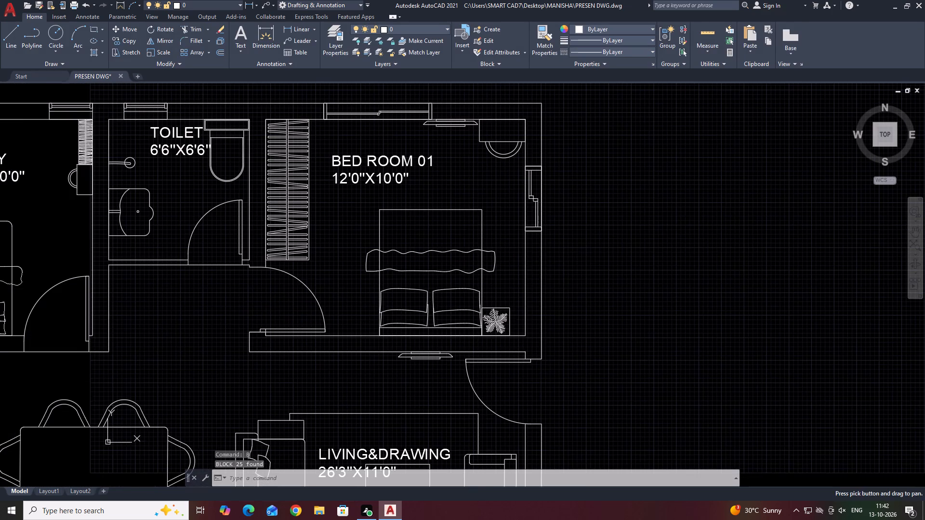
click(515, 260)
drag(480, 288, 477, 295)
text(CO)
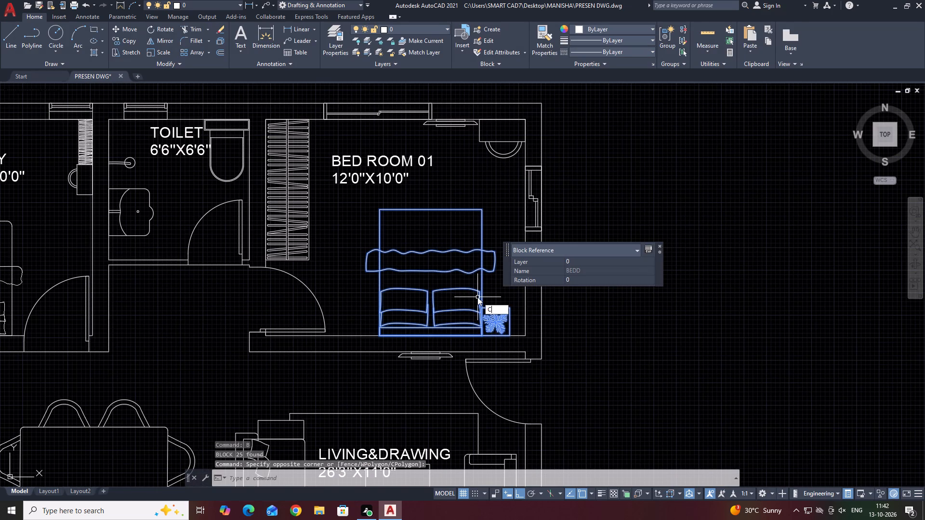
key(space)
click(420, 260)
scroll(467, 297, down, 4)
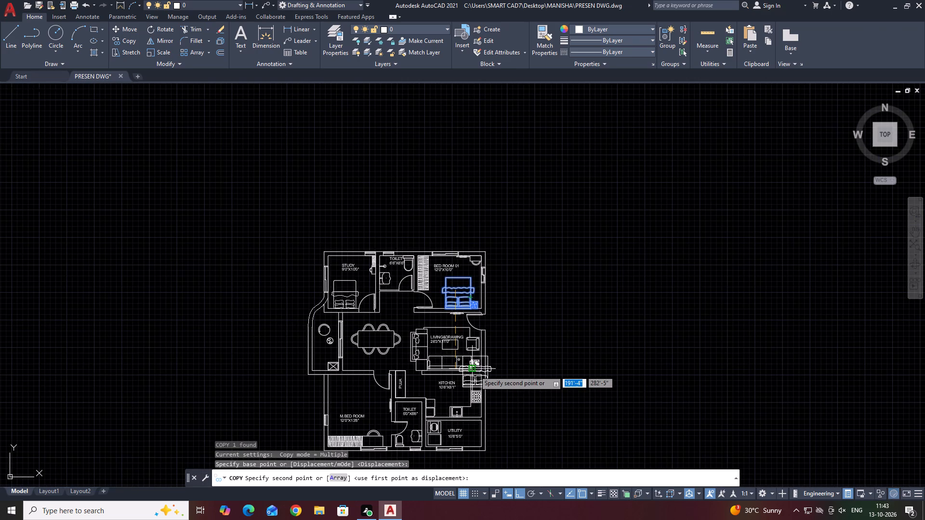
key(F8)
scroll(347, 409, up, 2)
middle_drag(347, 409, 432, 398)
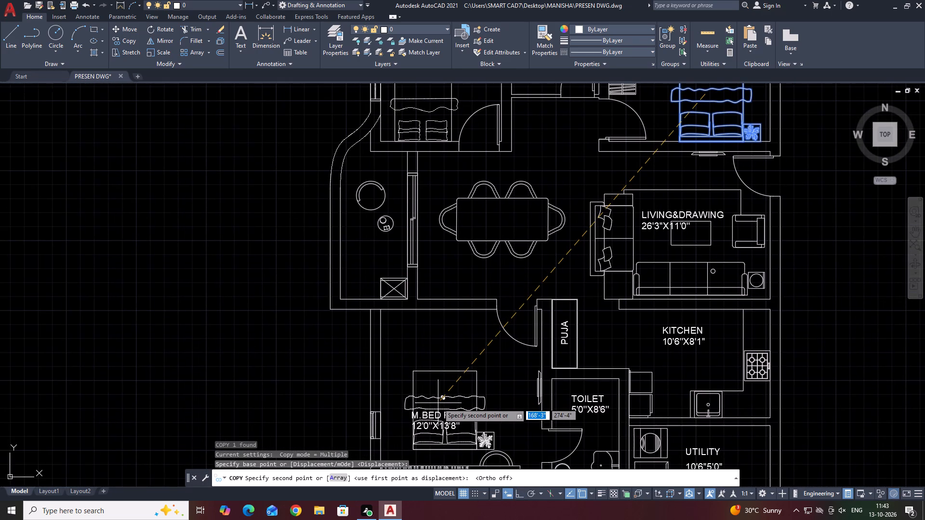
scroll(427, 365, up, 4)
click(435, 300)
scroll(320, 215, down, 2)
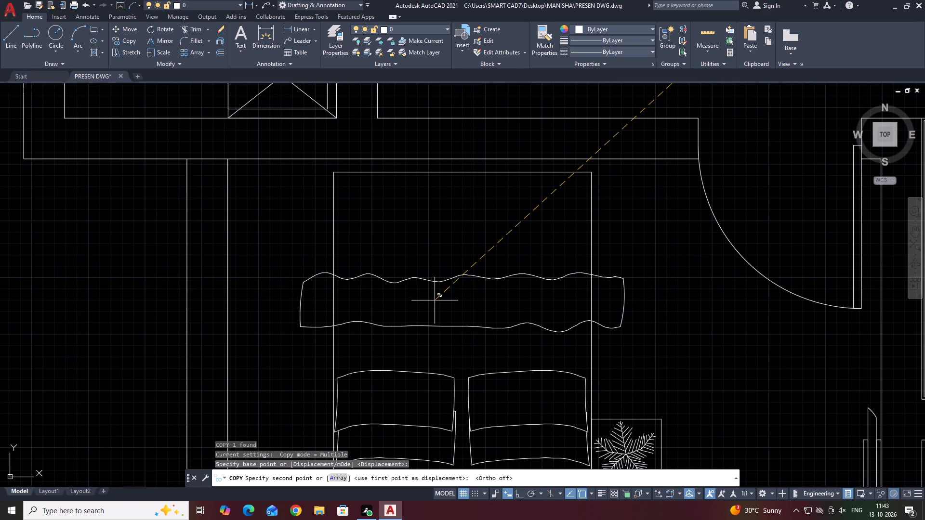
scroll(320, 215, down, 1)
key(Escape)
Move the two-line M.BED ROOM label east and slightly south, to just above the desk chair.
click(429, 337)
click(377, 399)
middle_drag(398, 403, 394, 400)
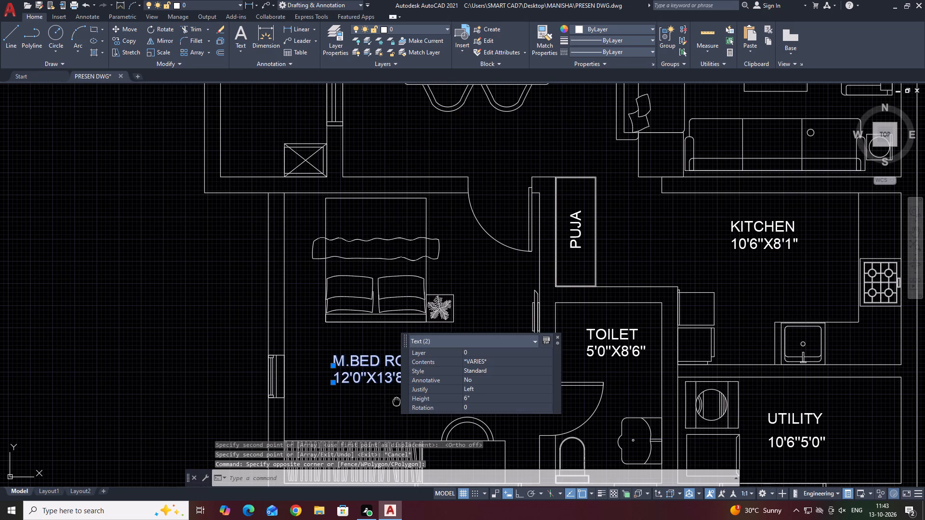
middle_drag(394, 400, 326, 368)
key(m)
key(space)
click(274, 337)
click(375, 353)
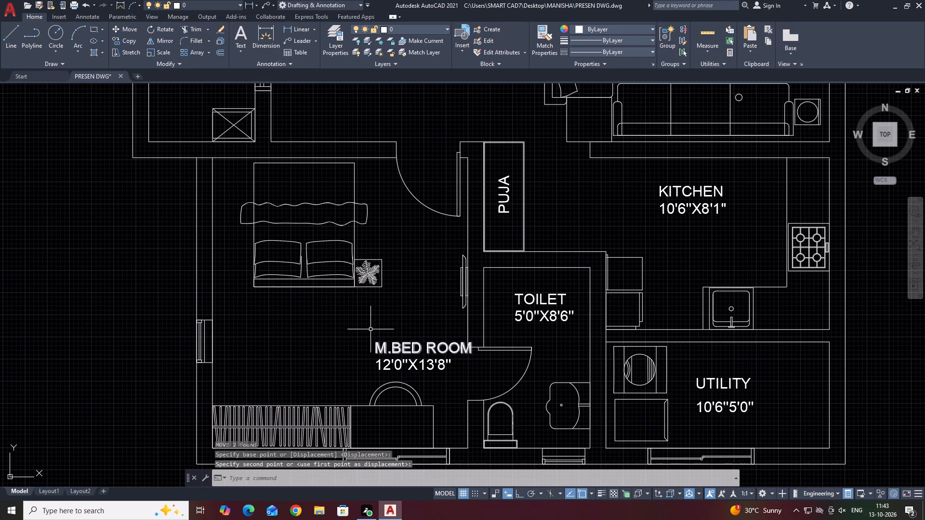
Rotate the copied bed block in the M.BED ROOM to 270° about the midpoint of its headboard edge.
click(383, 268)
click(368, 301)
text(RO)
key(space)
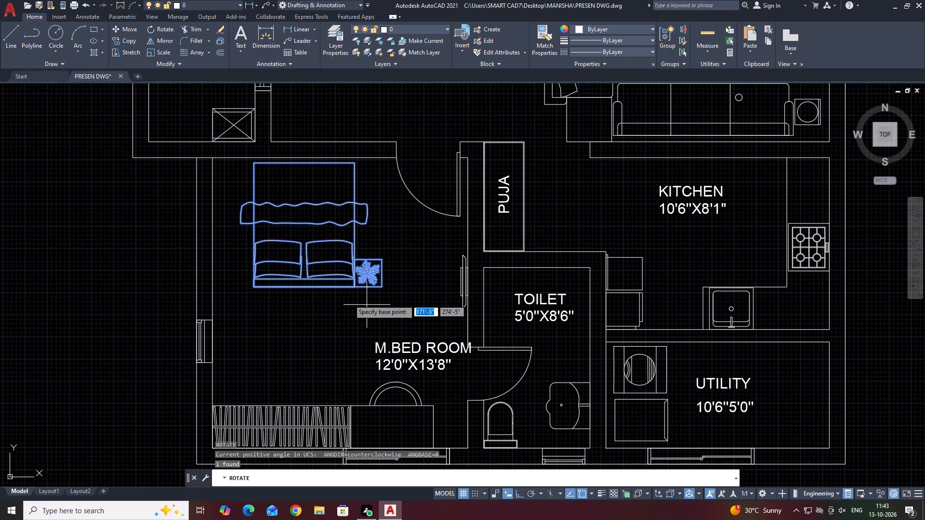
click(304, 286)
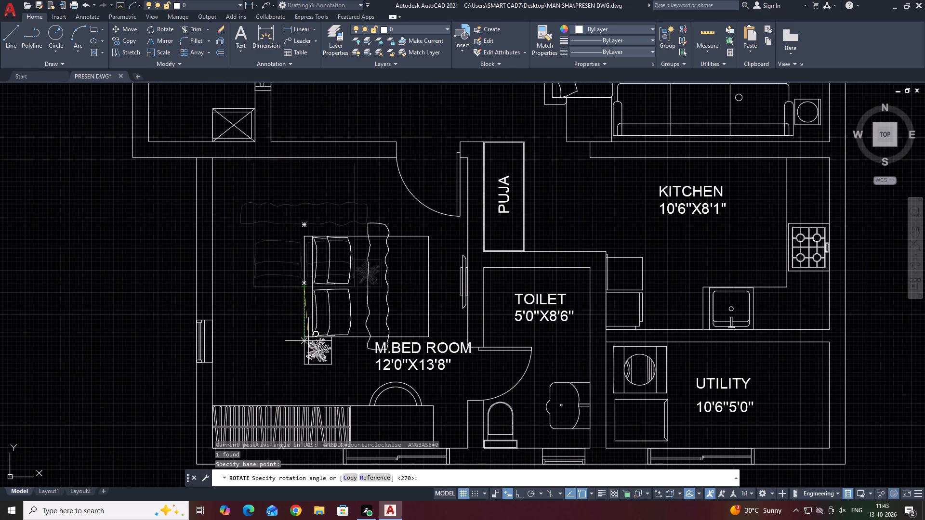
click(301, 389)
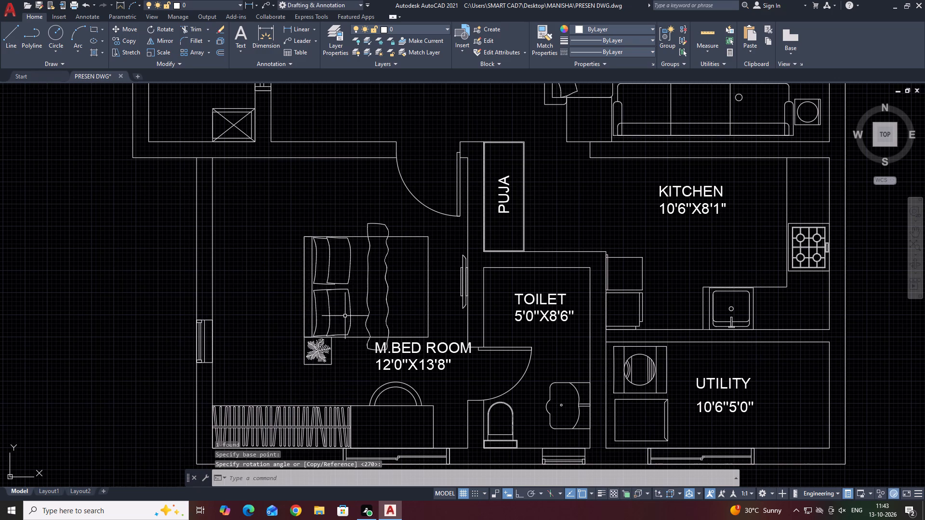
Move the rotated bed block west so its headboard sits against the M.BED ROOM's west wall.
click(347, 314)
click(306, 273)
text(M)
key(space)
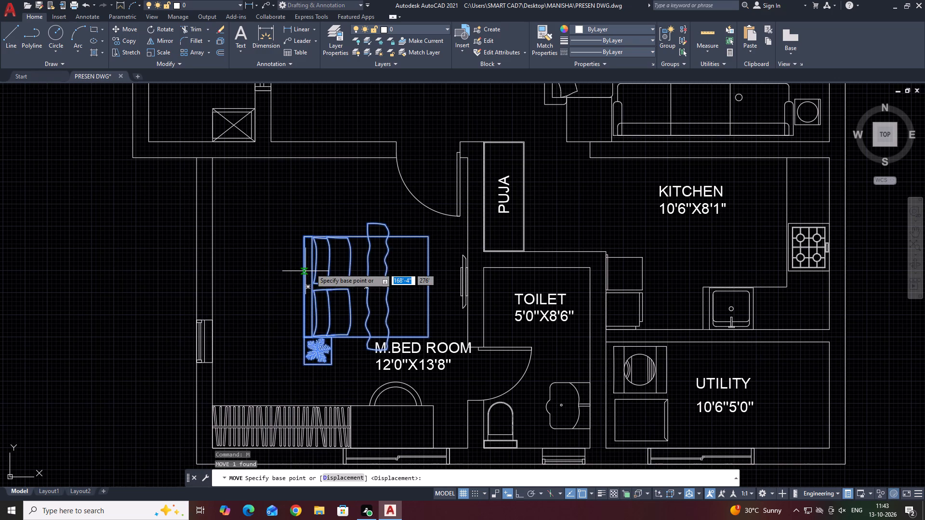
click(303, 288)
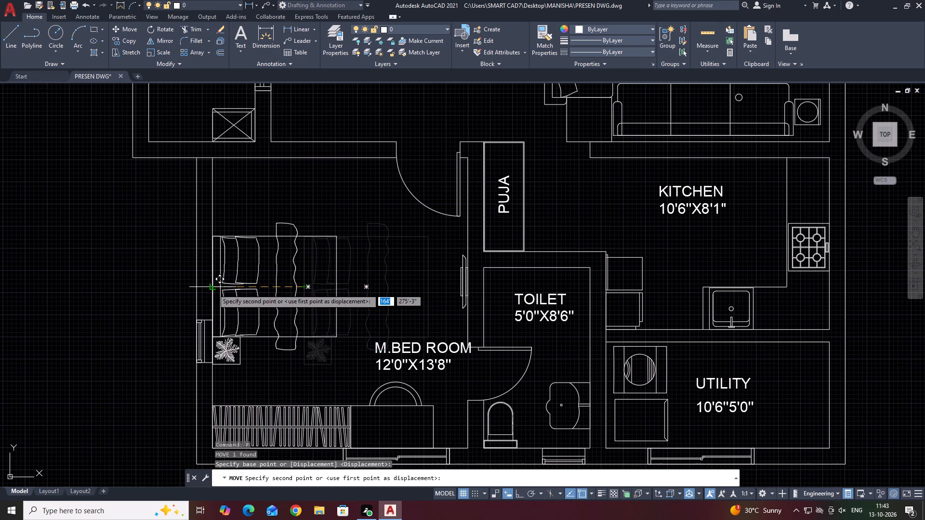
click(211, 288)
Move the M.BED ROOM's west window south along the wall so its upper inner corner meets the bedside table's lower corner.
middle_drag(316, 203, 319, 209)
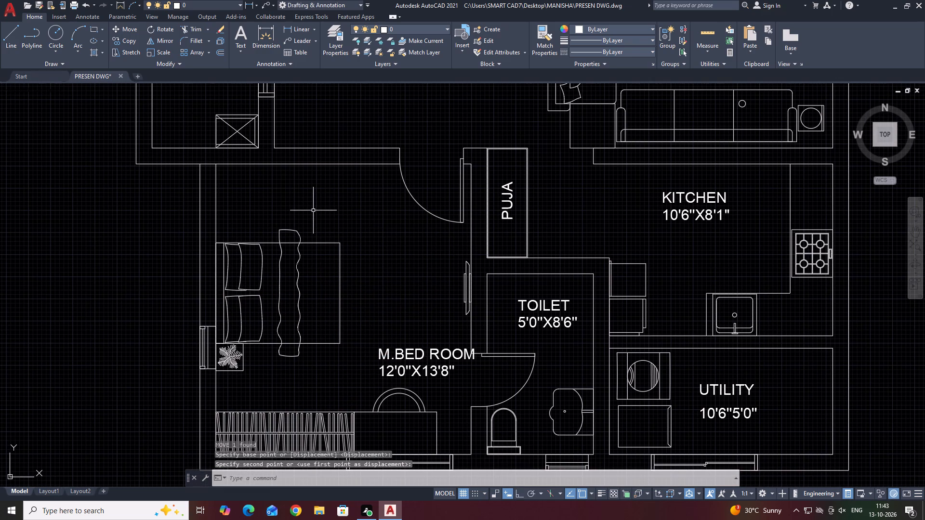
middle_drag(306, 256, 327, 169)
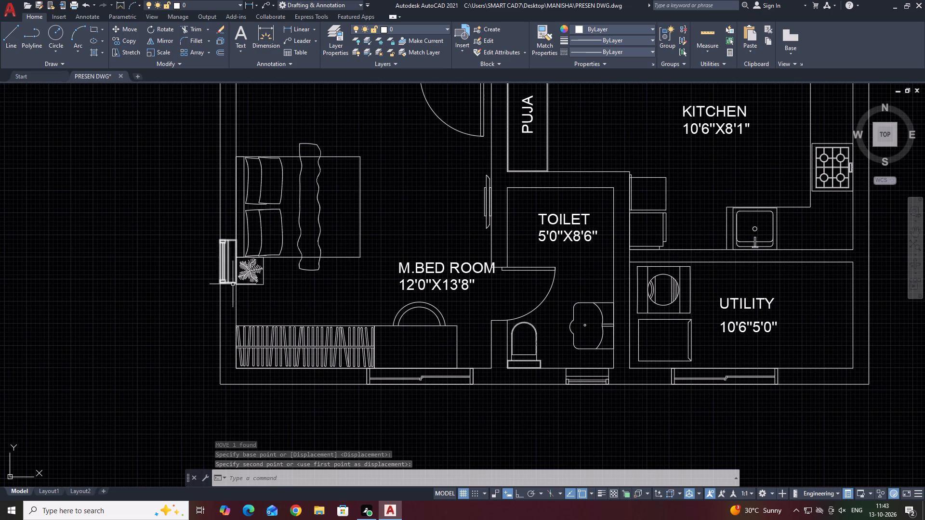
scroll(241, 267, up, 3)
click(192, 345)
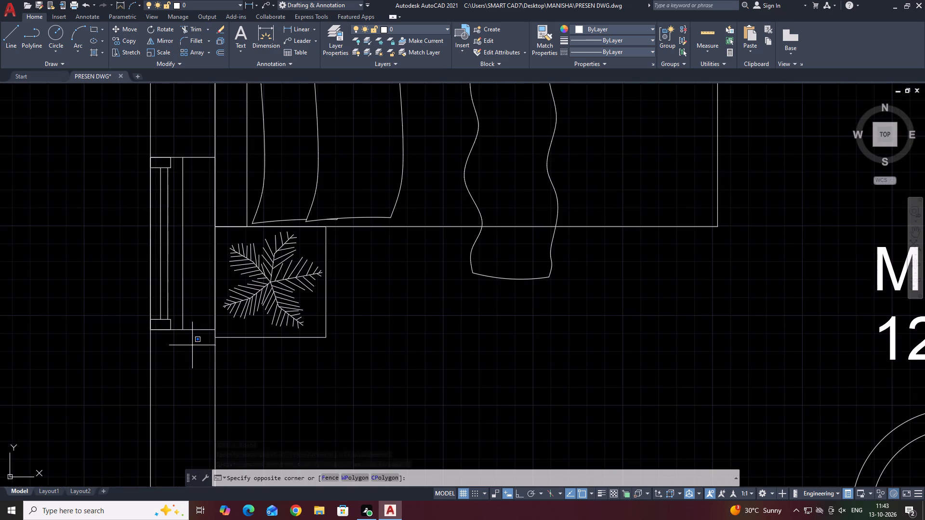
click(170, 311)
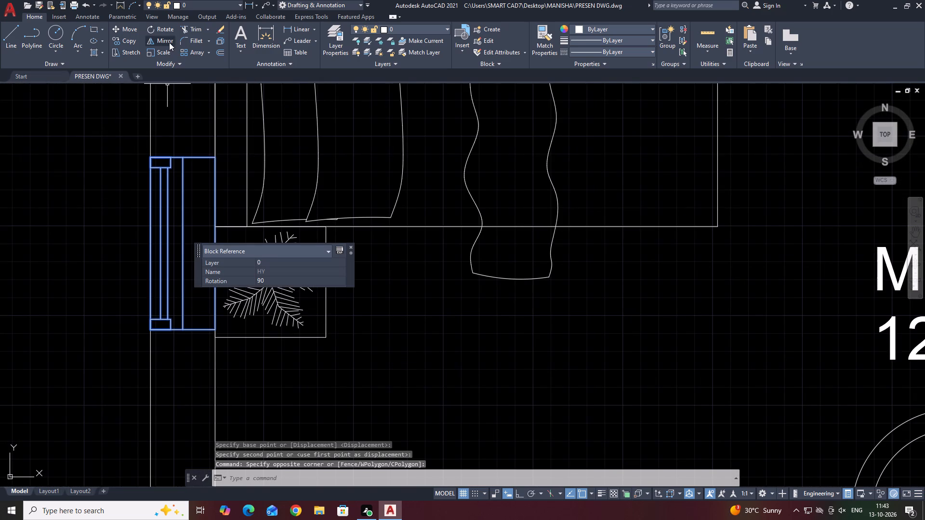
click(134, 29)
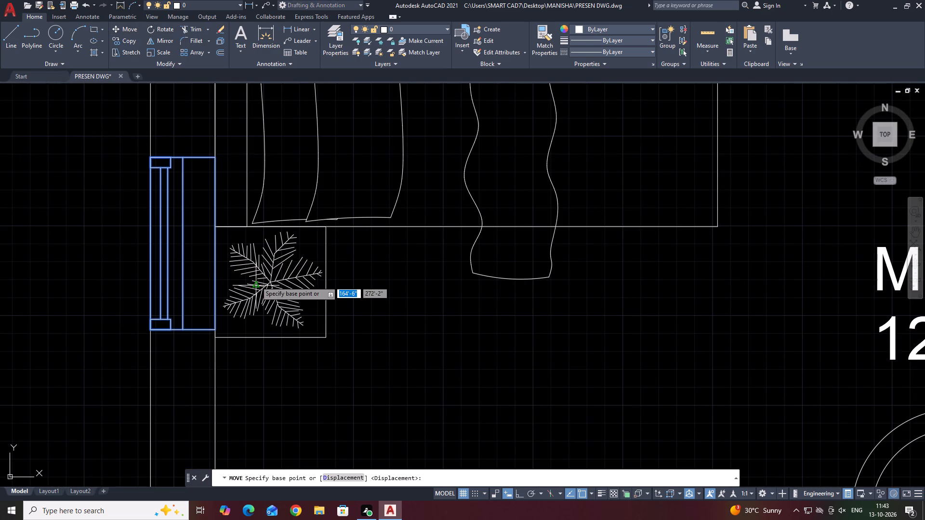
click(212, 157)
scroll(211, 247, down, 1)
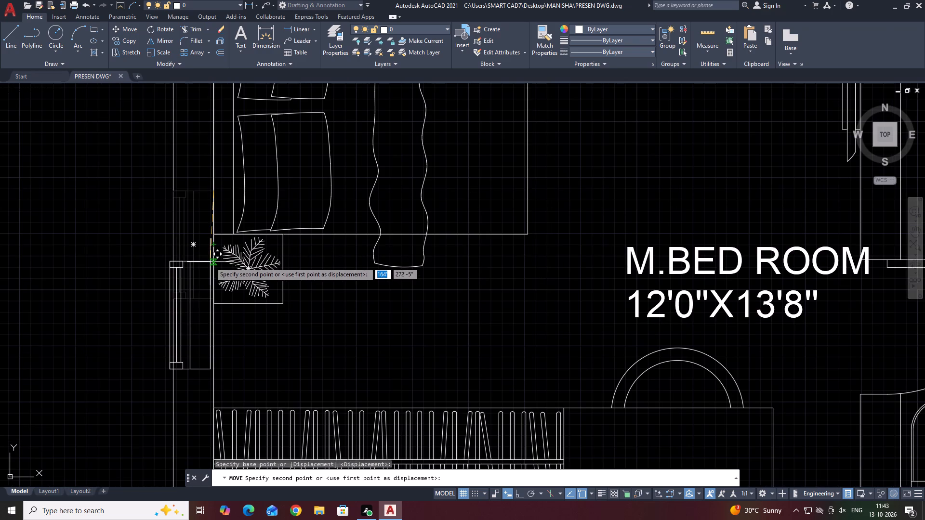
click(217, 305)
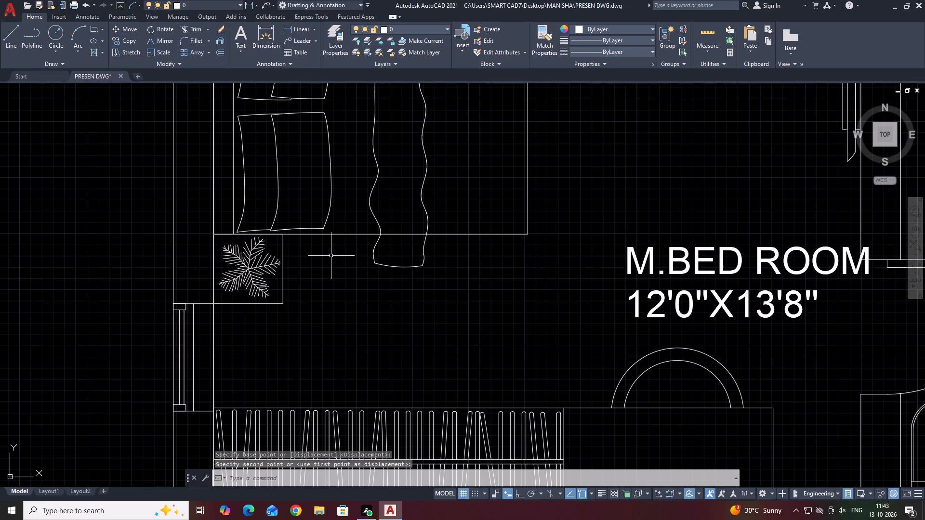
Move the M.BED ROOM bed block and west window together slightly north so the window's lower inner corner meets the wardrobe's corner.
middle_drag(219, 348, 324, 263)
click(388, 249)
click(348, 143)
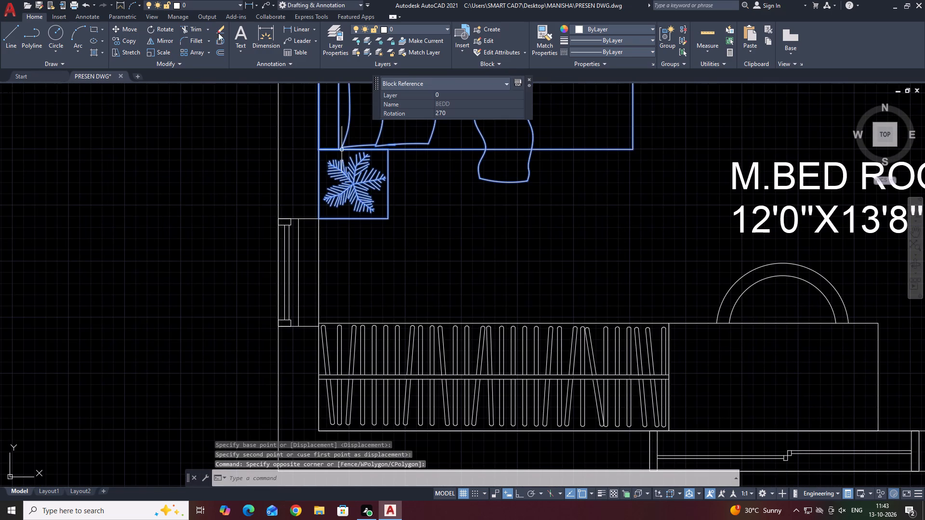
click(139, 29)
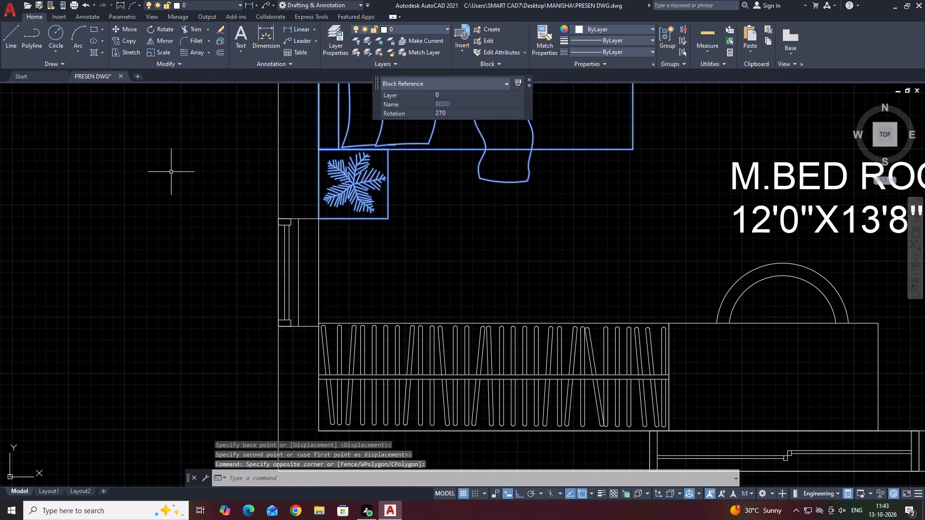
middle_drag(347, 194, 347, 215)
click(314, 244)
click(288, 227)
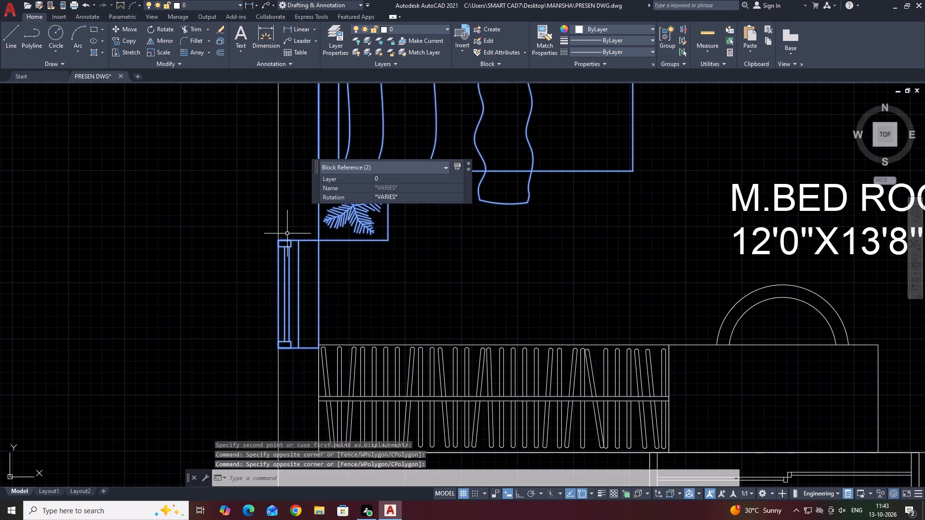
click(128, 27)
scroll(326, 388, up, 2)
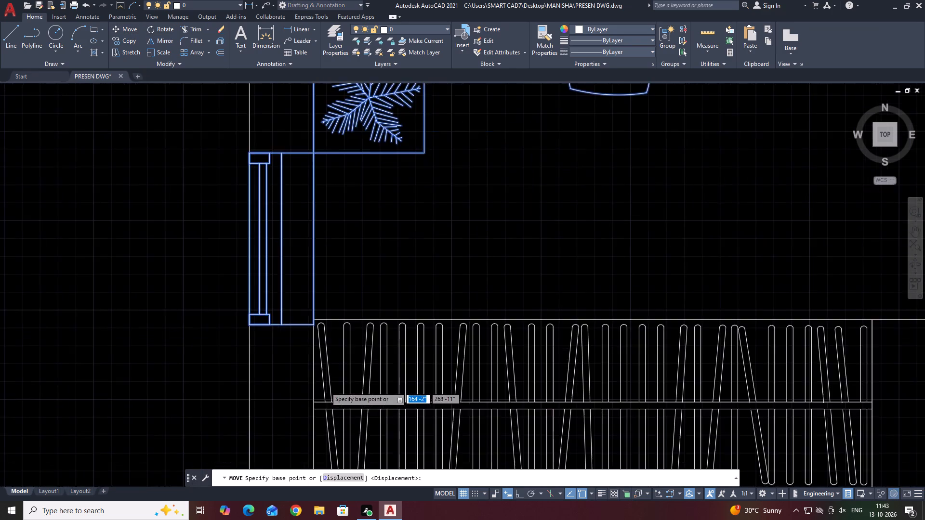
click(305, 291)
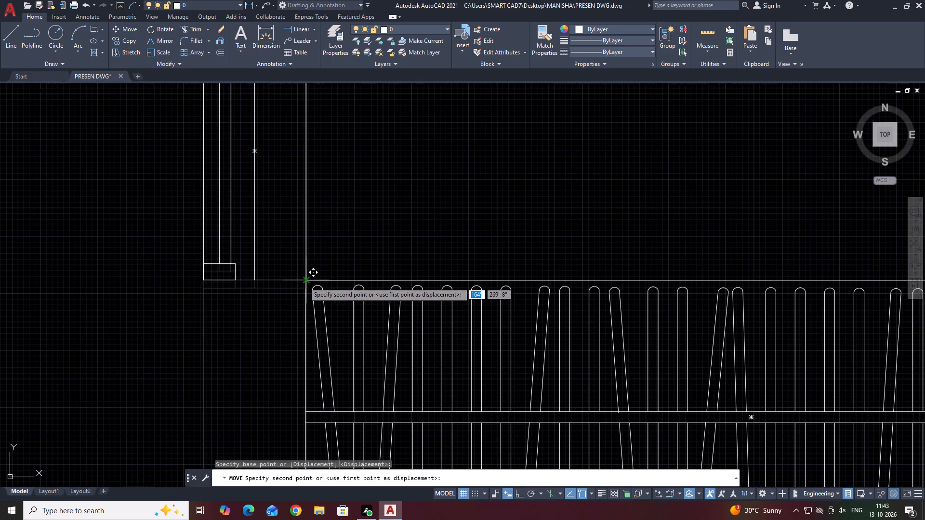
click(304, 281)
scroll(316, 319, down, 6)
middle_drag(422, 261, 424, 268)
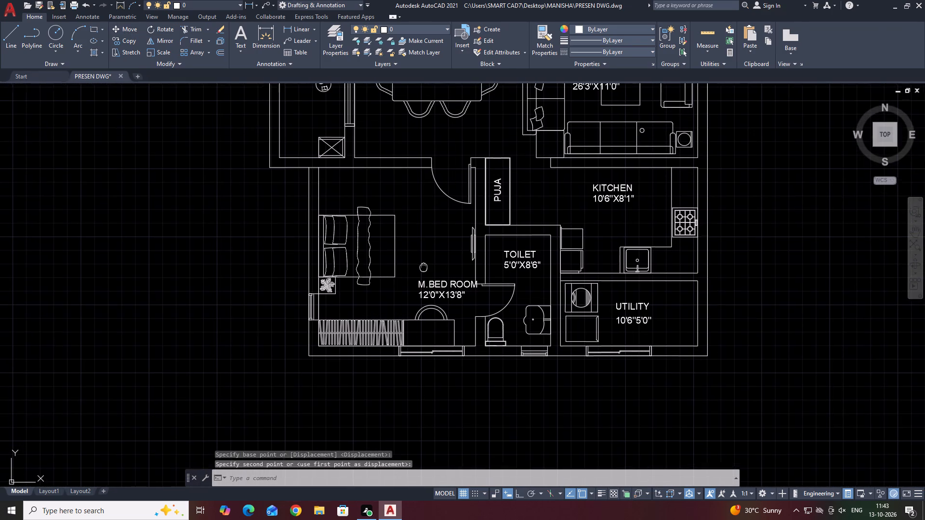
Review the furnished floor plan from the M.BED ROOM through the living area to the upper rooms.
middle_drag(424, 268, 370, 317)
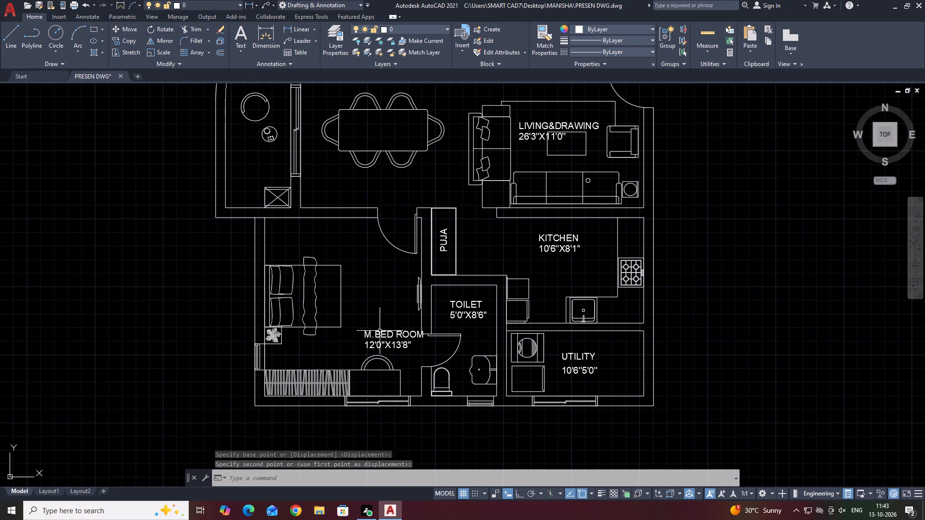
middle_drag(407, 373, 366, 360)
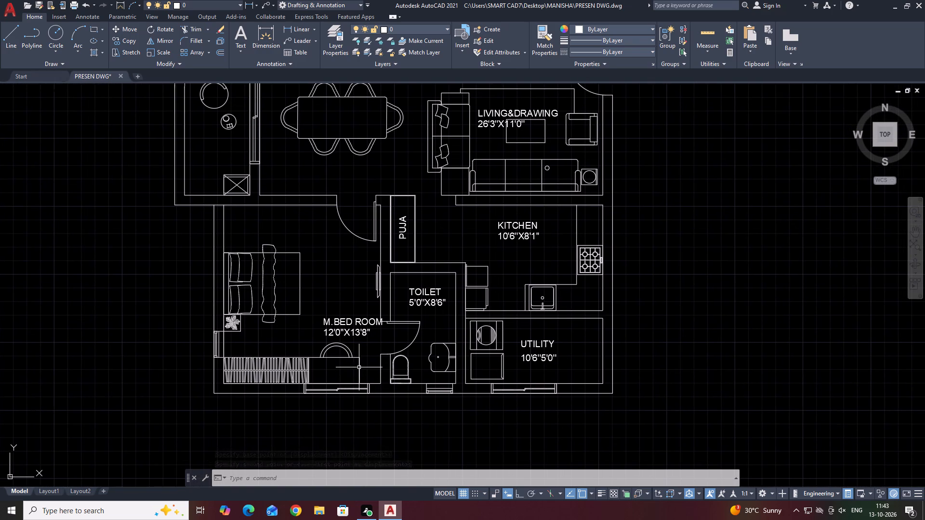
middle_drag(359, 278, 343, 368)
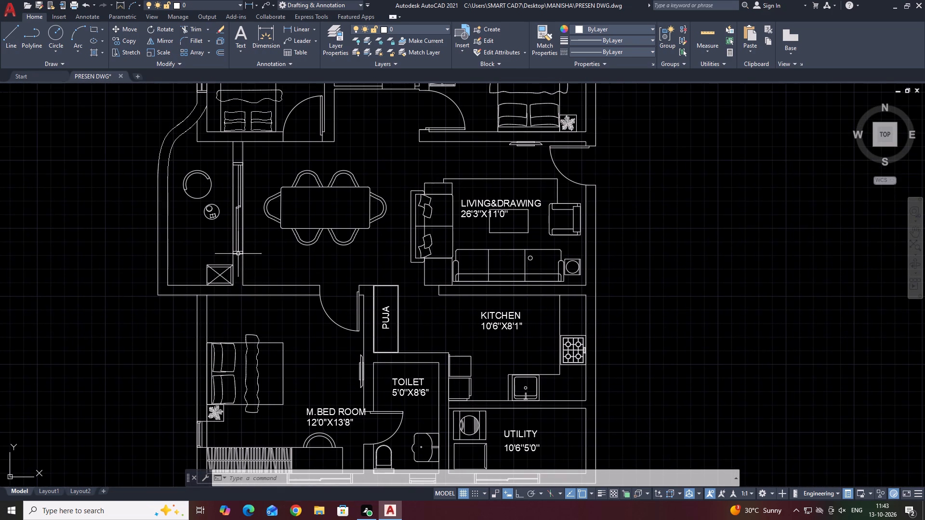
scroll(379, 257, down, 1)
middle_drag(510, 278, 500, 285)
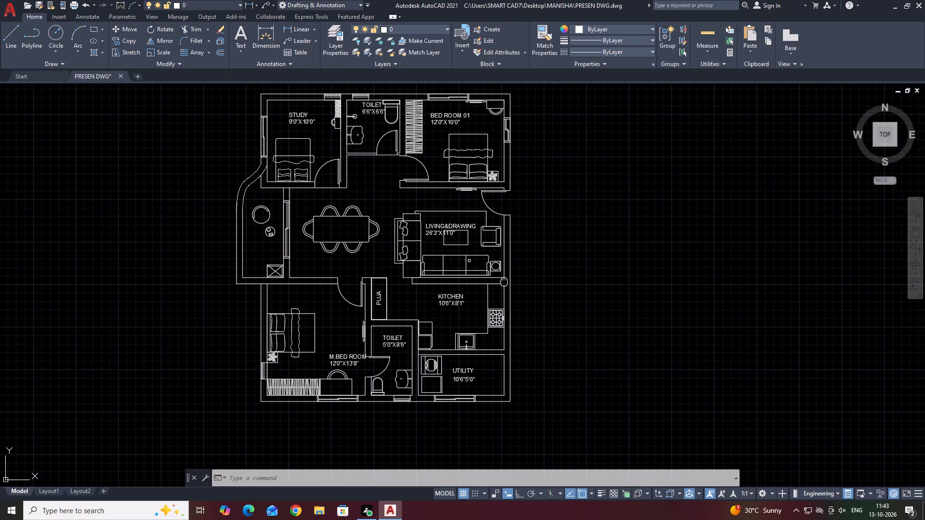
middle_drag(500, 285, 482, 299)
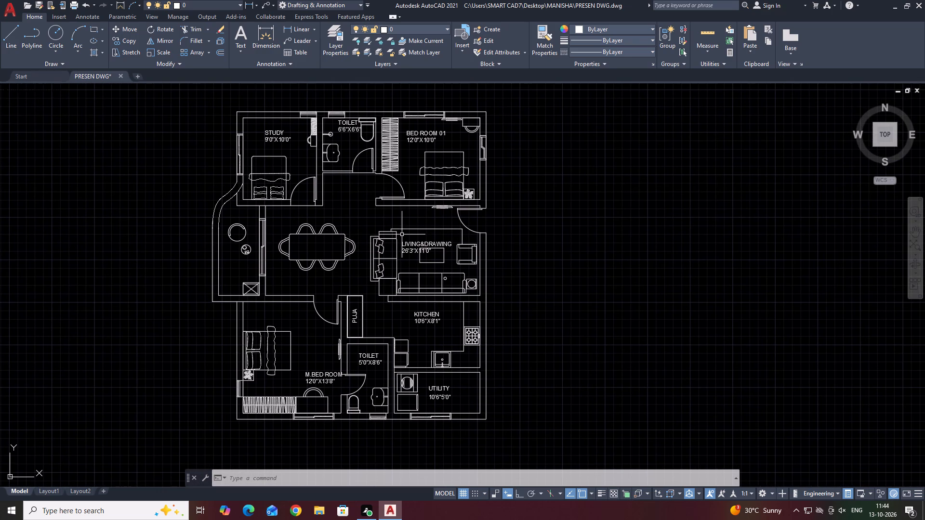
middle_drag(363, 343, 355, 294)
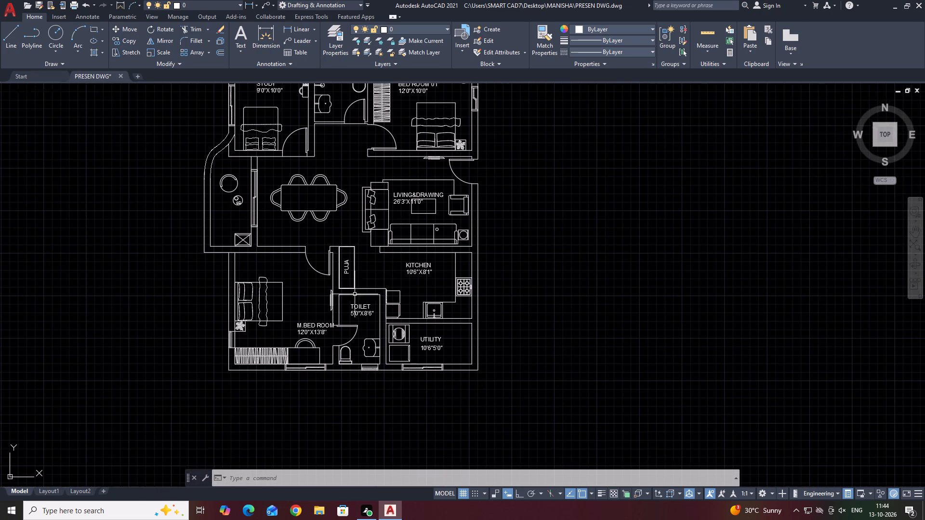
middle_drag(362, 157, 365, 276)
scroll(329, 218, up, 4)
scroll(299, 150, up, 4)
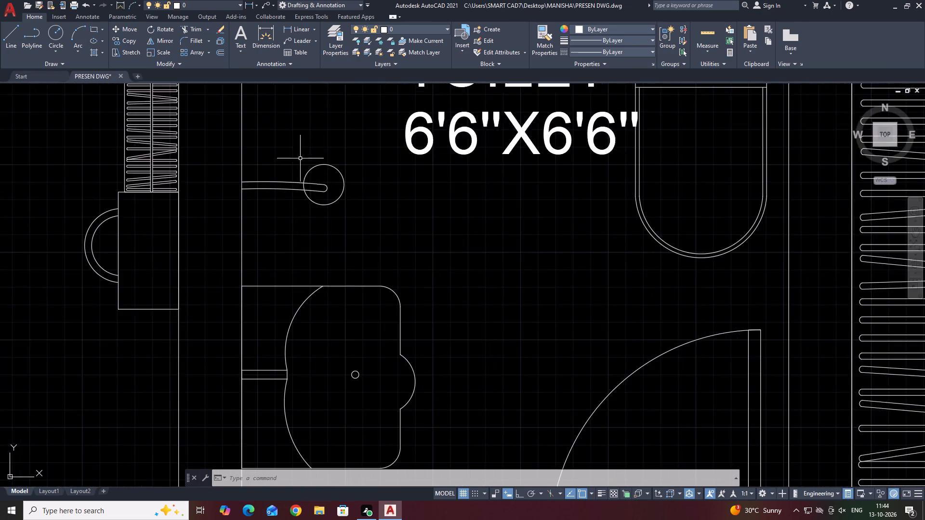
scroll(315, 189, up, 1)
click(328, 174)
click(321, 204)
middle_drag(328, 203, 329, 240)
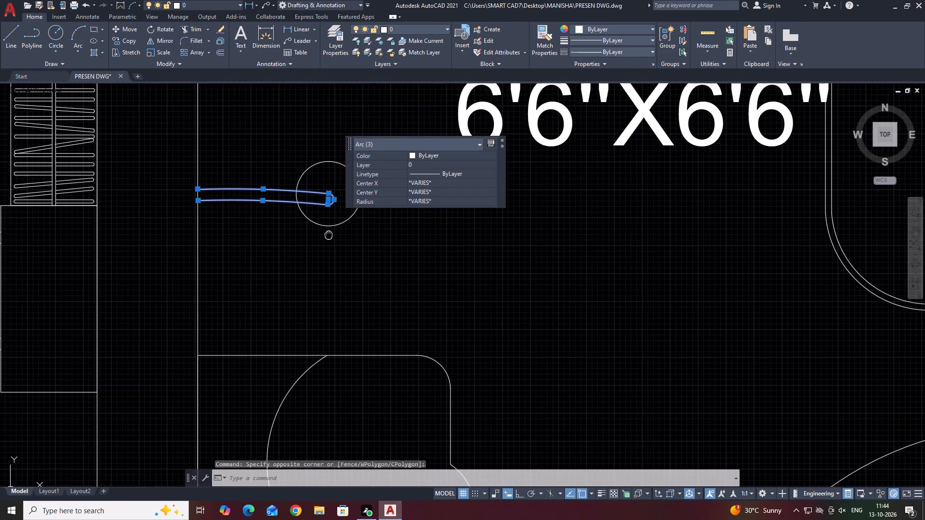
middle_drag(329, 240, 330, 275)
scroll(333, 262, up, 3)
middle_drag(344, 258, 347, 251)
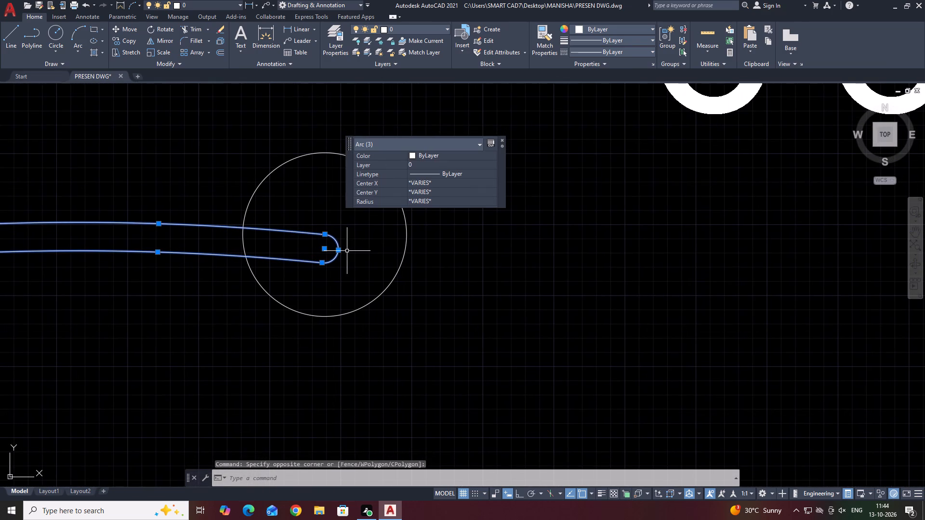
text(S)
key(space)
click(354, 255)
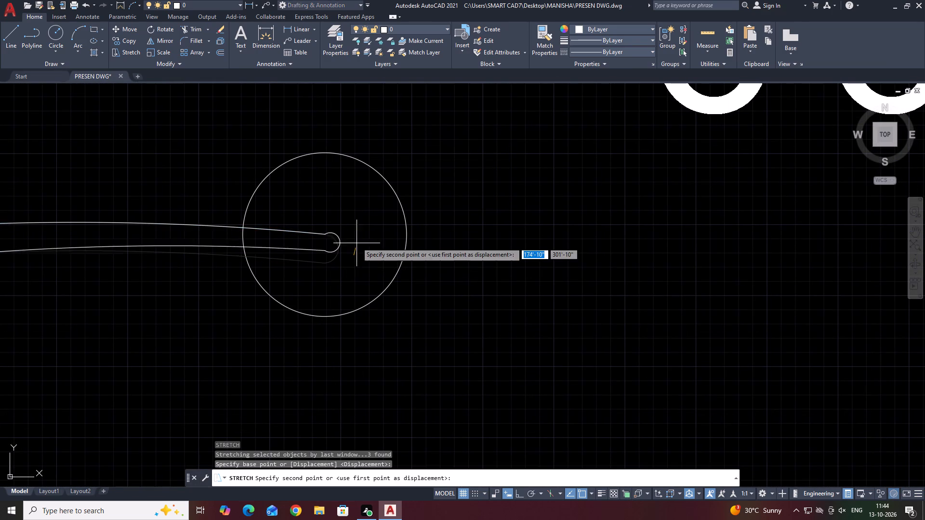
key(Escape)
Delete the upper arc and rounded end of the shower arm in the 6'6"X6'6" toilet.
click(347, 222)
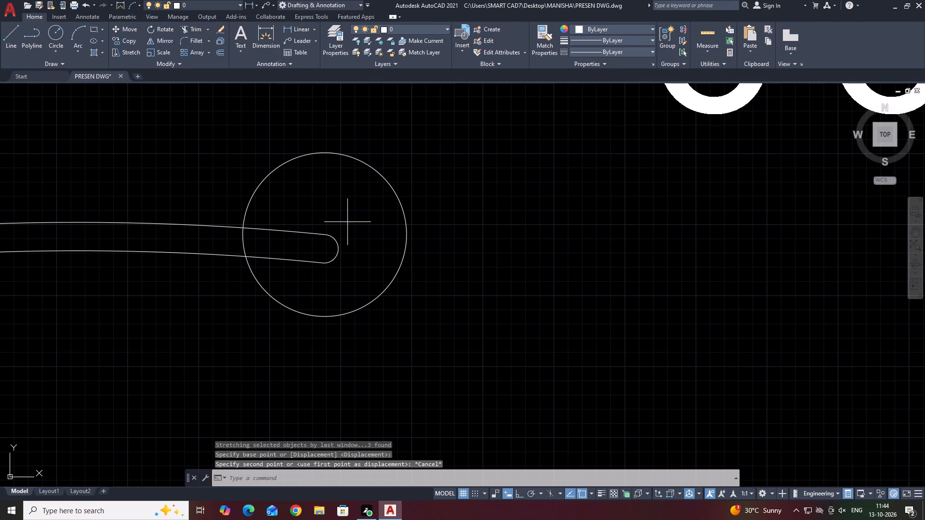
click(324, 270)
key(Delete)
middle_drag(301, 266, 380, 278)
Shorten the remaining shower-arm arc so its east end lies exactly on the shower head circle.
click(389, 278)
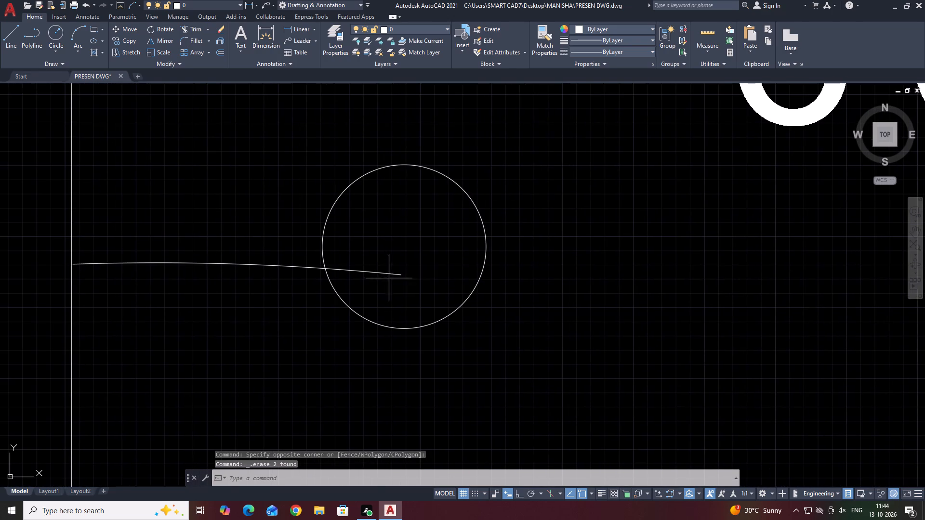
click(381, 248)
click(402, 275)
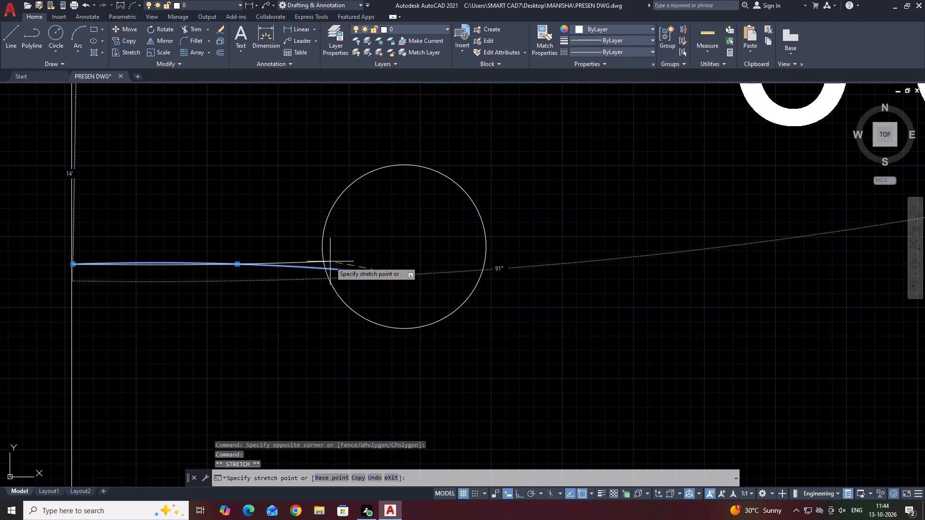
click(323, 266)
key(Escape)
click(295, 260)
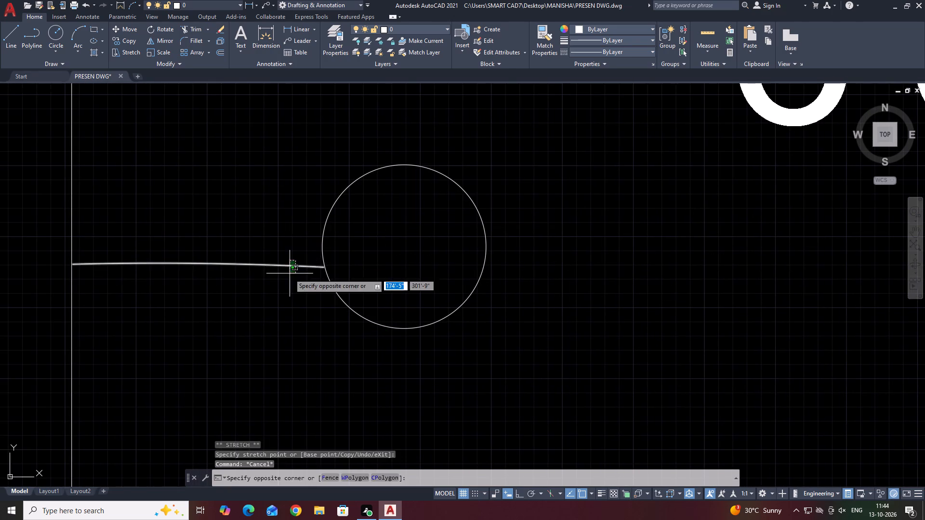
click(289, 277)
scroll(316, 271, up, 3)
middle_drag(342, 269, 291, 310)
scroll(295, 305, up, 2)
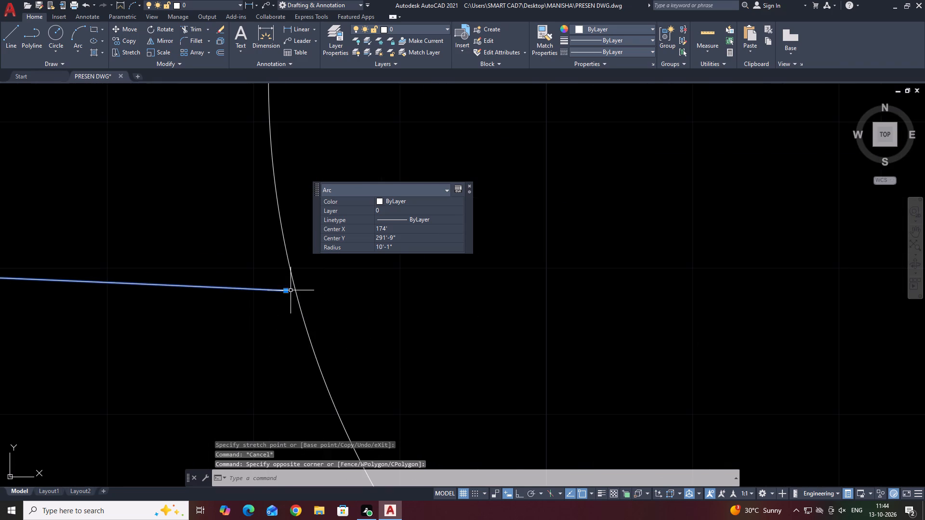
click(287, 291)
click(297, 287)
key(Escape)
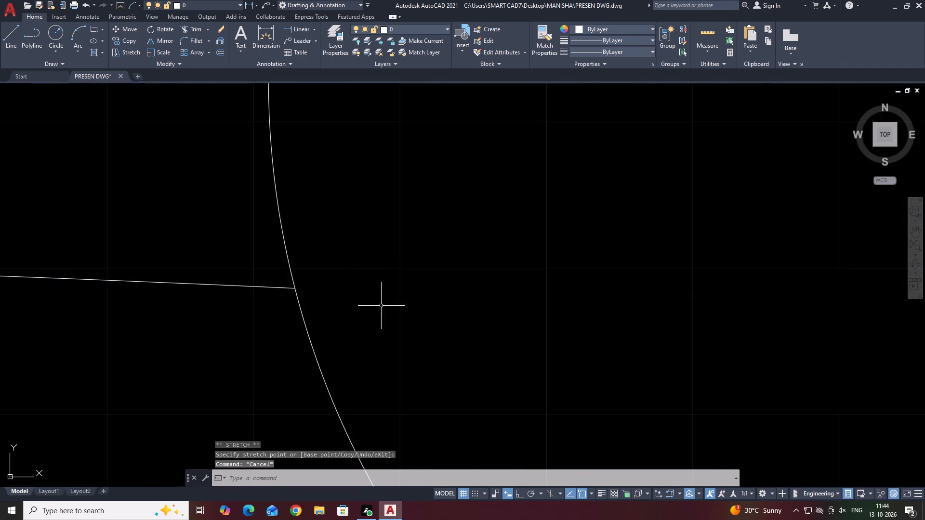
Offset the shortened shower-arm arc 0'-2" to the north.
scroll(383, 305, down, 4)
click(334, 308)
click(305, 283)
middle_drag(337, 292, 334, 304)
text(O)
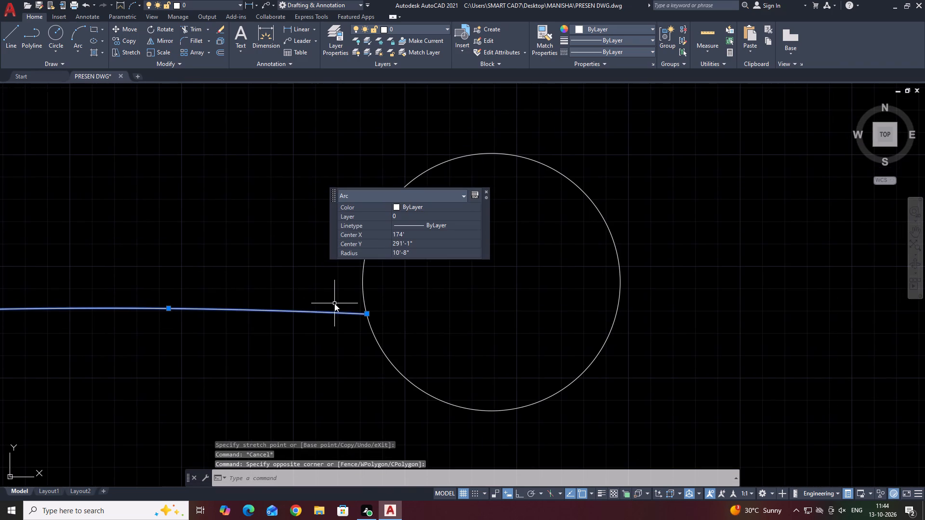
key(space)
key(space)
click(331, 276)
scroll(411, 288, down, 6)
key(Escape)
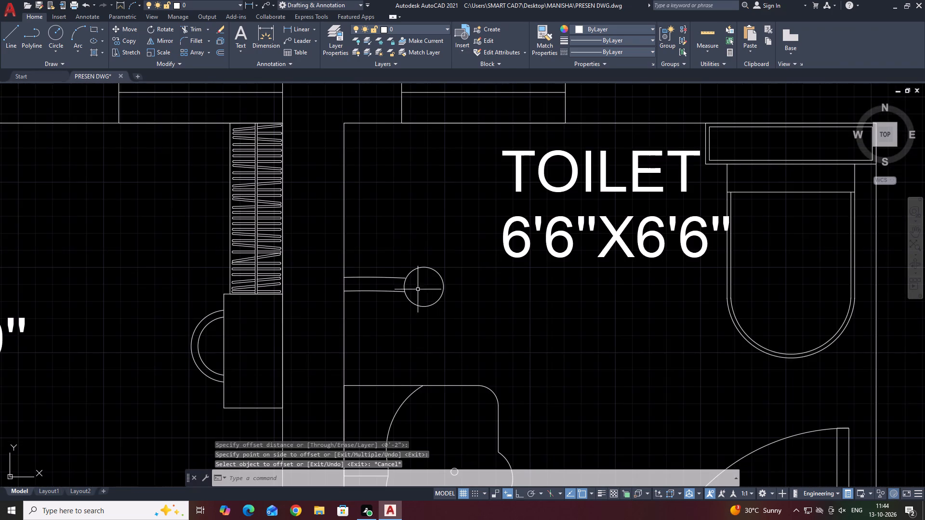
Extend the offset upper shower-arm arc to the shower head circle.
middle_drag(367, 267, 364, 289)
key(e)
key(x)
key(space)
click(395, 302)
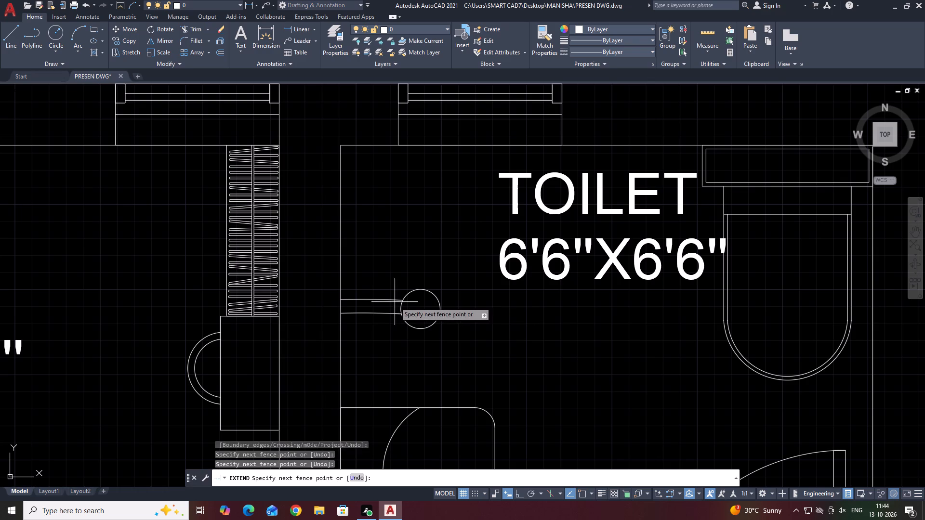
click(397, 297)
key(Escape)
Draw a concentric inner circle of about 1" radius inside the toilet's shower head circle.
middle_drag(428, 308, 431, 284)
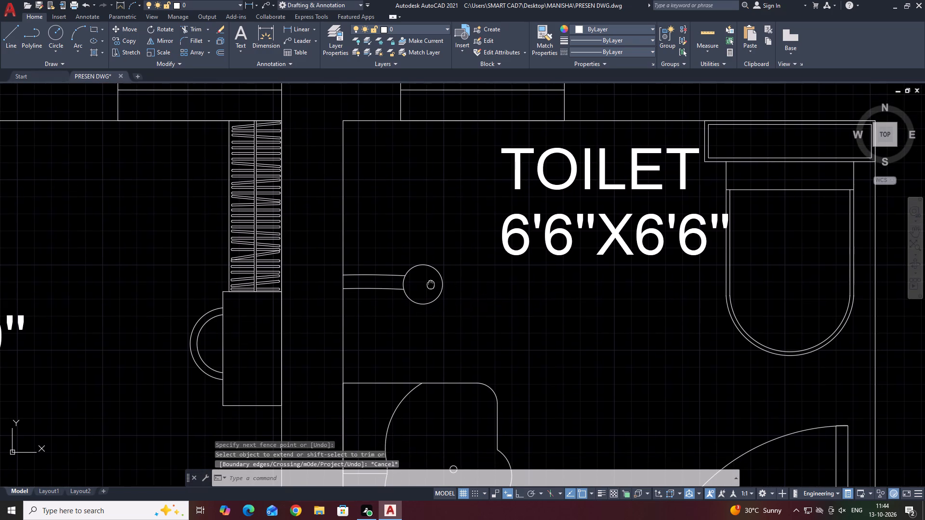
middle_drag(431, 284, 434, 288)
scroll(430, 308, down, 3)
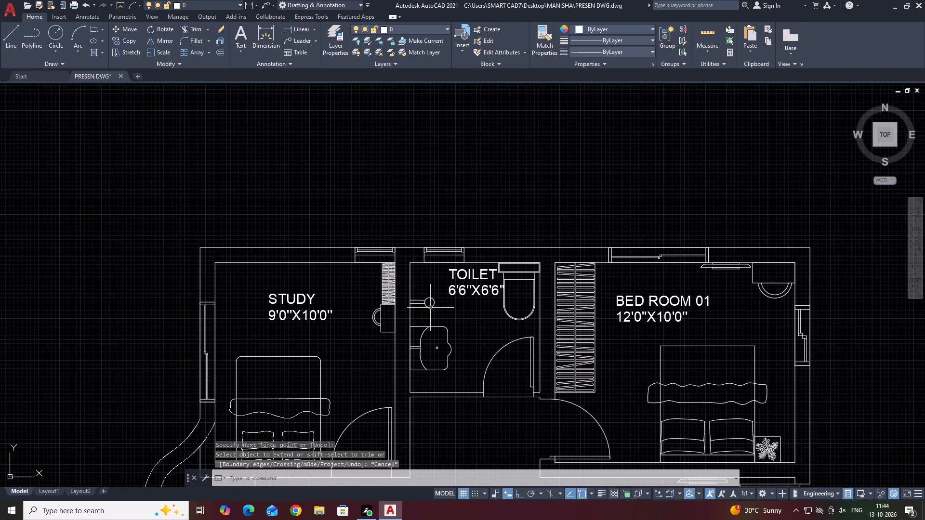
middle_drag(459, 319, 410, 226)
middle_drag(490, 334, 464, 338)
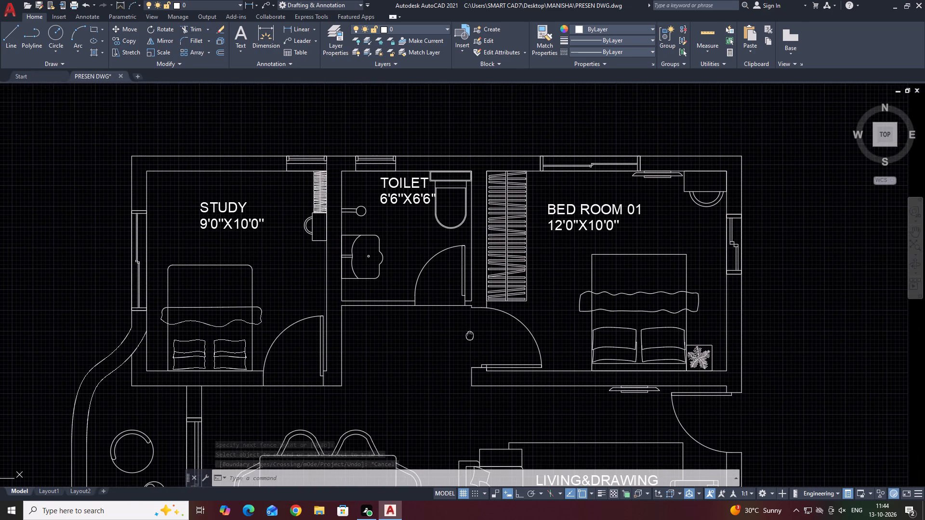
middle_drag(464, 338, 462, 339)
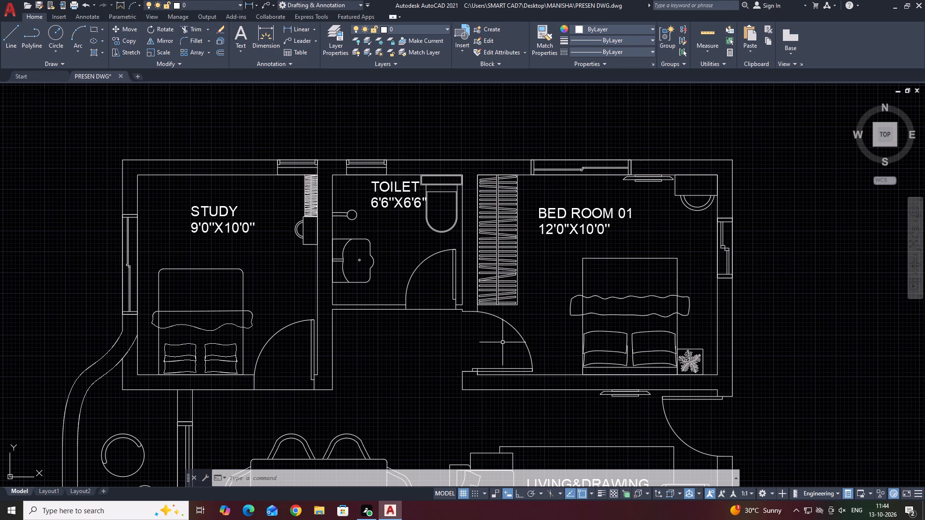
scroll(353, 204, up, 3)
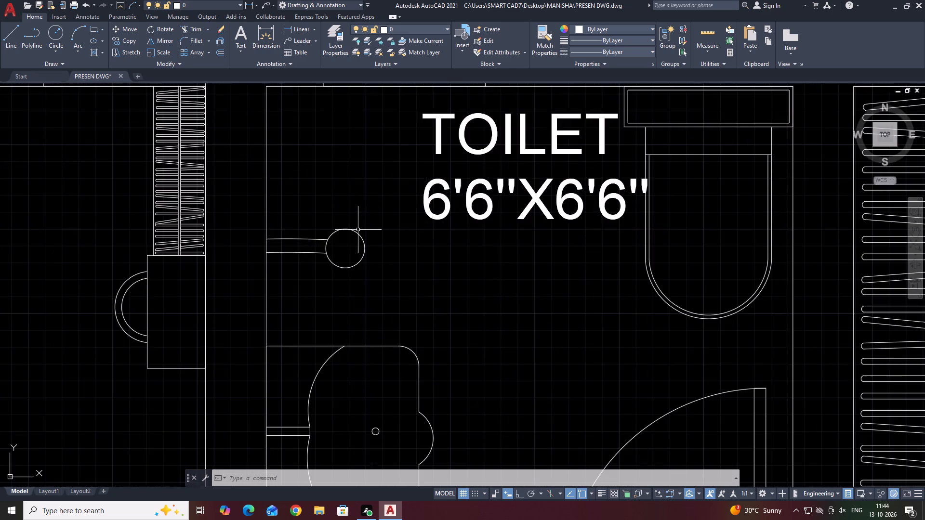
scroll(356, 249, up, 2)
middle_drag(387, 232, 378, 260)
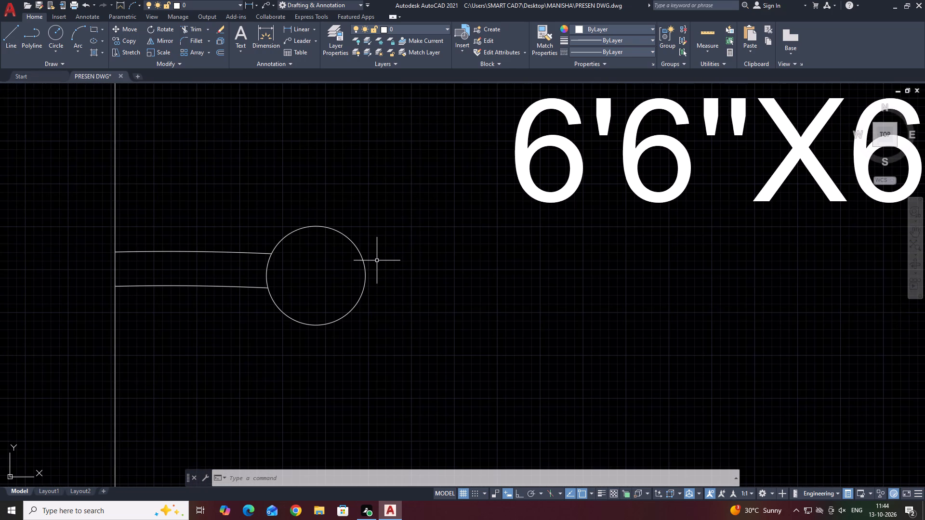
text(C)
key(space)
click(317, 274)
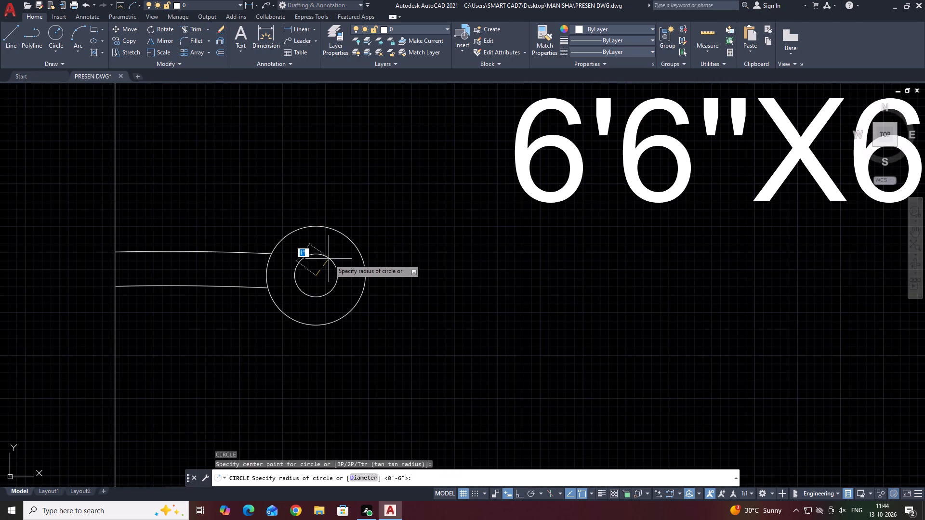
click(329, 259)
Review the reworked shower fitting and the surrounding STUDY, TOILET and BED ROOM 01 layout.
scroll(373, 249, down, 1)
middle_drag(439, 264, 413, 202)
scroll(335, 213, down, 2)
middle_drag(389, 228, 344, 196)
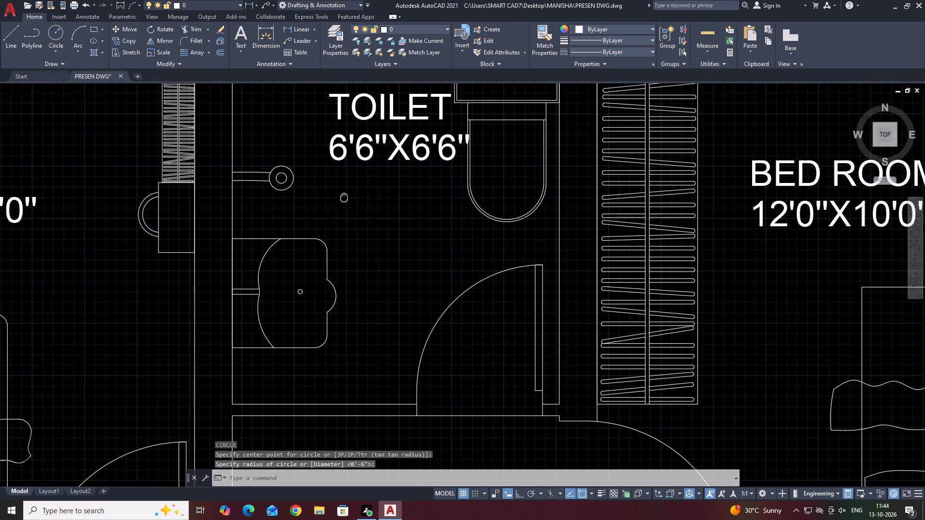
middle_drag(344, 196, 346, 230)
scroll(345, 233, down, 3)
middle_drag(358, 208, 360, 213)
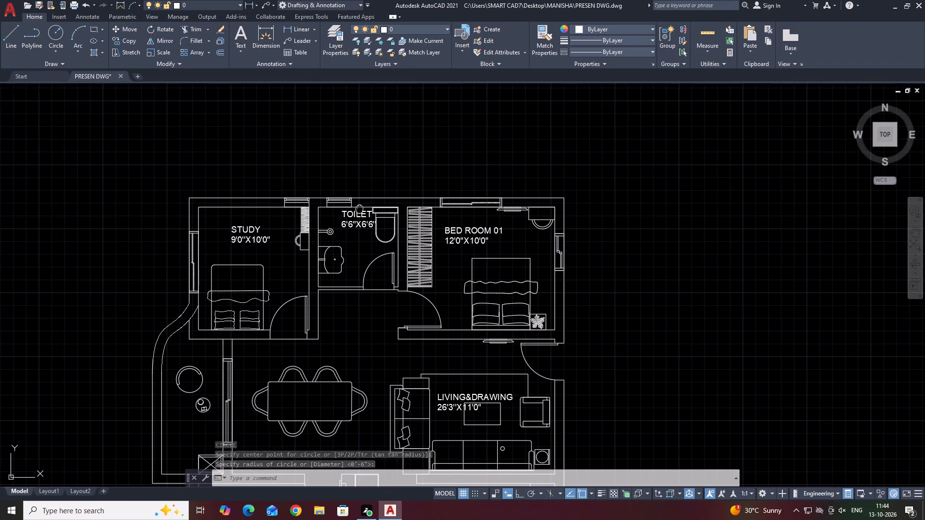
middle_drag(360, 213, 356, 257)
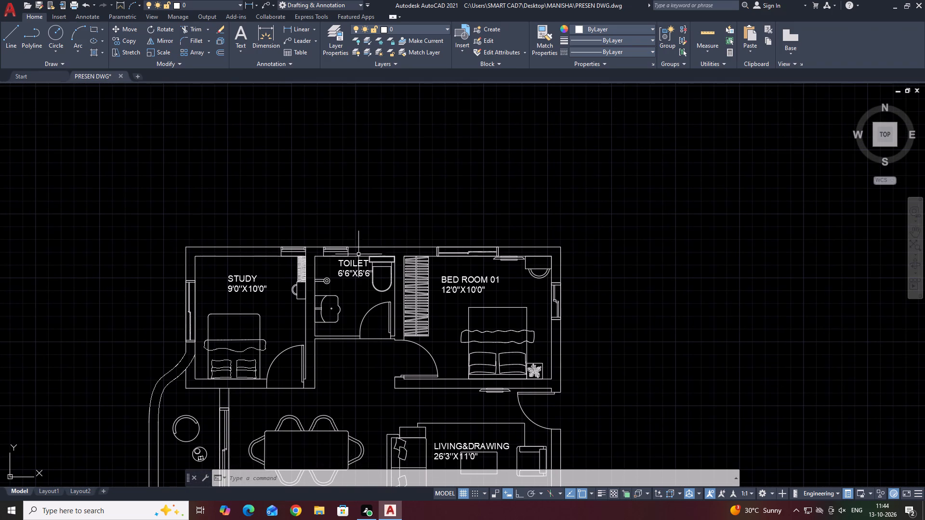
Copy the kitchen SINK block into the open wash area just south of the 6'6"X6'6" TOILET.
middle_drag(412, 300, 378, 200)
middle_drag(403, 263, 374, 143)
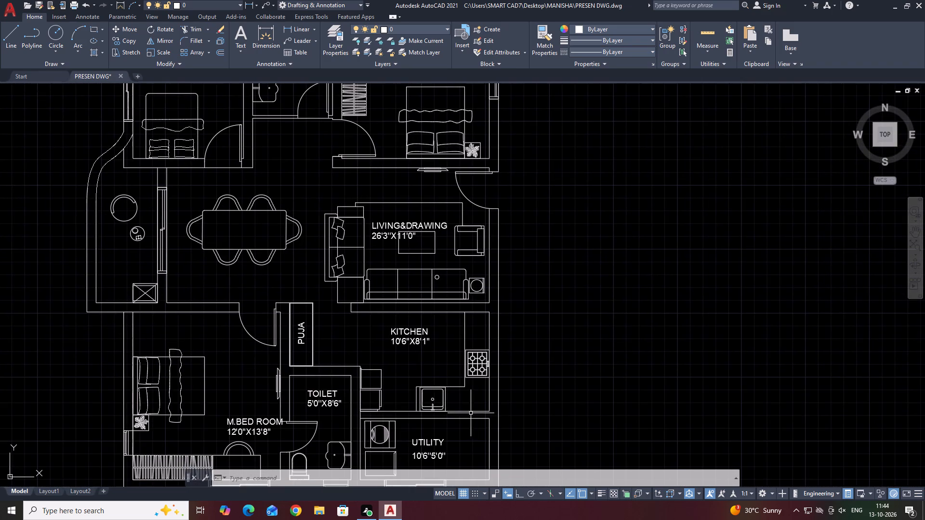
scroll(444, 412, up, 2)
click(458, 372)
click(434, 379)
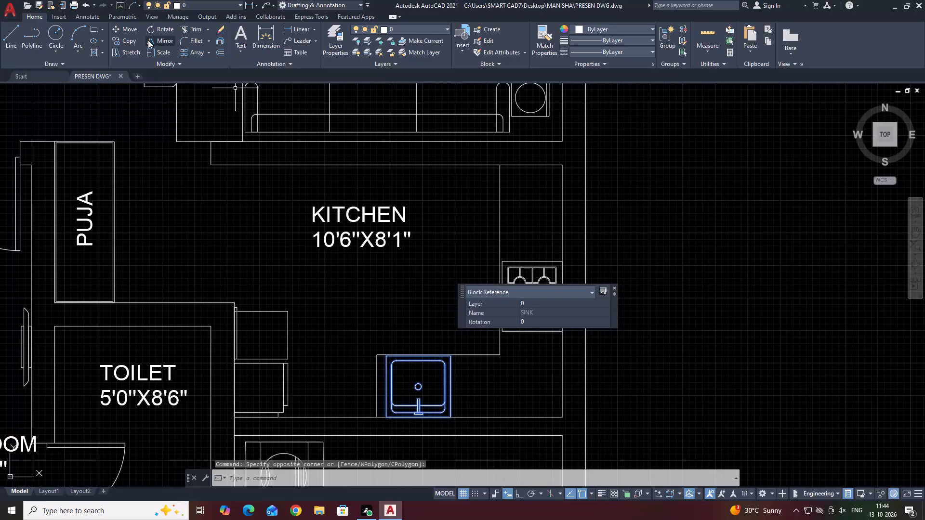
drag(131, 41, 132, 45)
click(404, 396)
scroll(290, 258, down, 3)
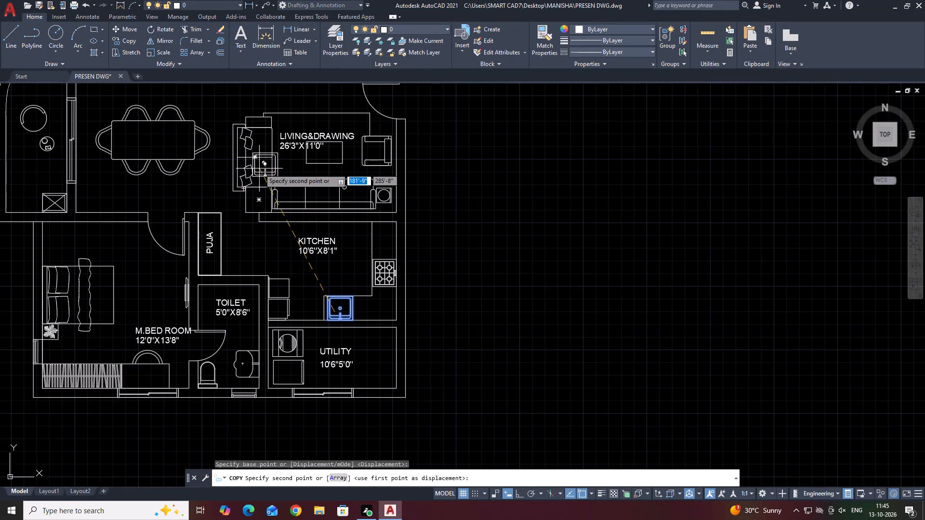
middle_drag(310, 256, 339, 301)
middle_drag(277, 187, 316, 317)
scroll(268, 227, up, 3)
click(199, 232)
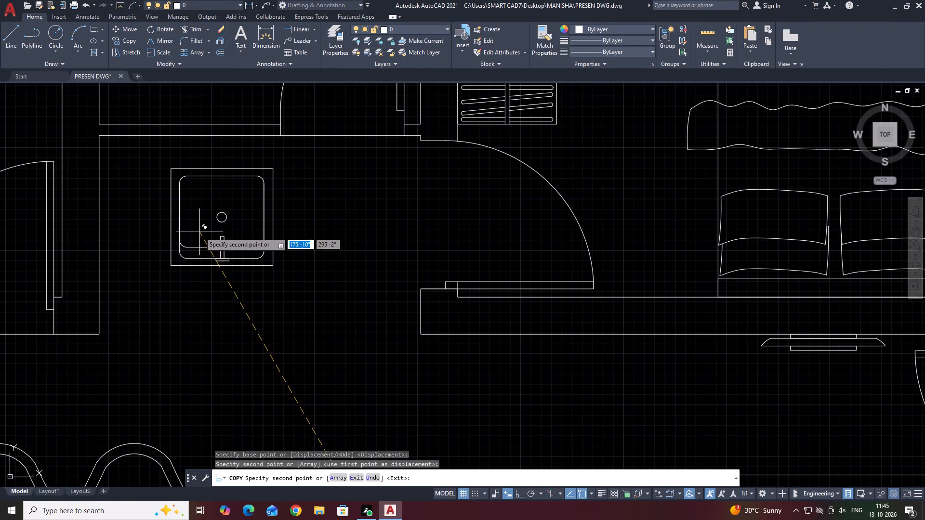
right_click(260, 226)
click(302, 244)
Rotate the copied sink by 270° about its drain so the tap faces the wash area's west wall.
click(342, 236)
drag(242, 270, 237, 274)
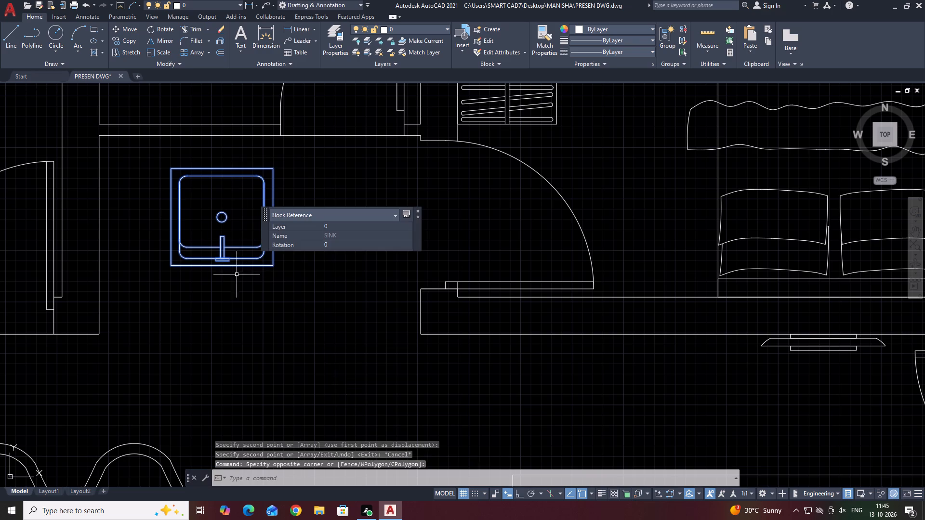
click(168, 31)
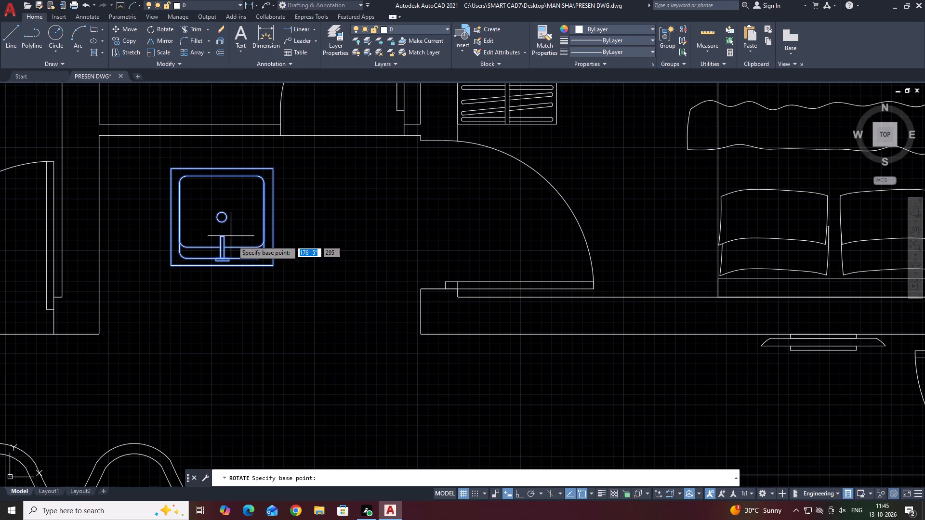
click(222, 219)
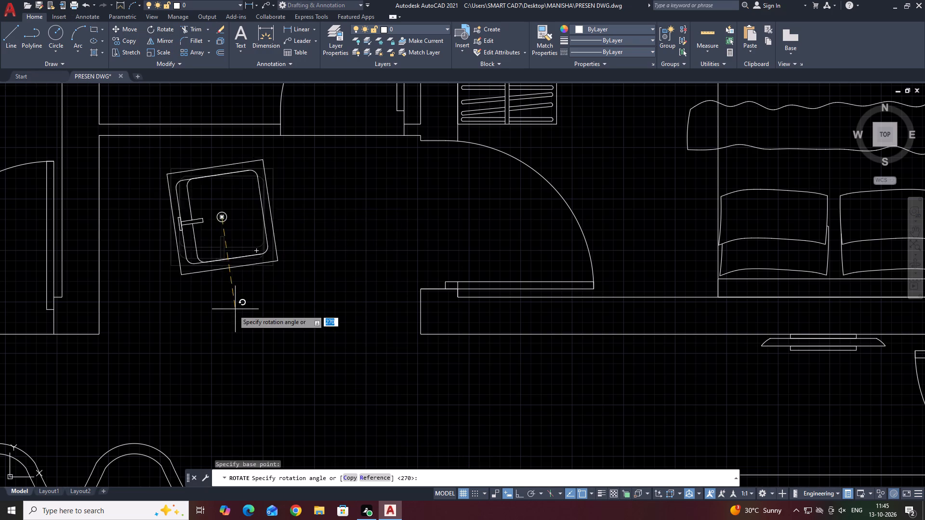
click(220, 331)
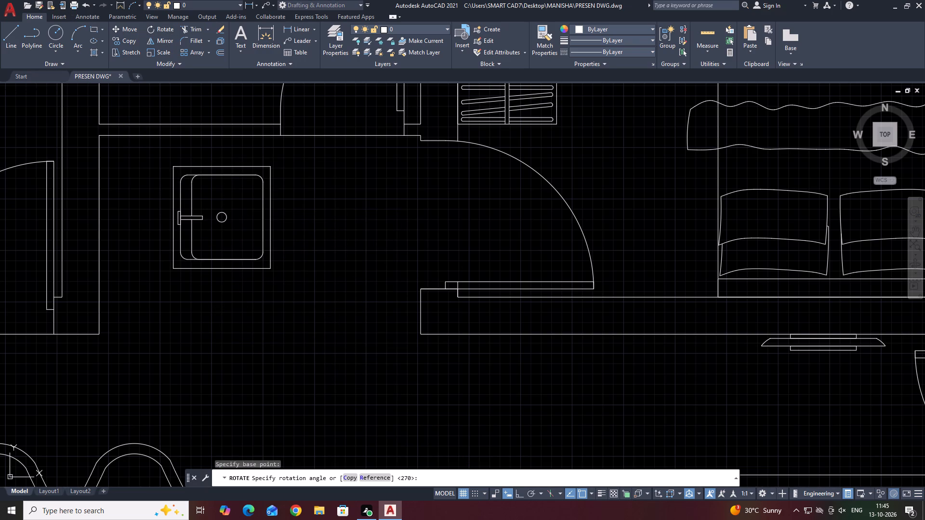
Move the rotated sink west so the middle of its tap side sits against the wash area's wall.
drag(340, 273, 312, 273)
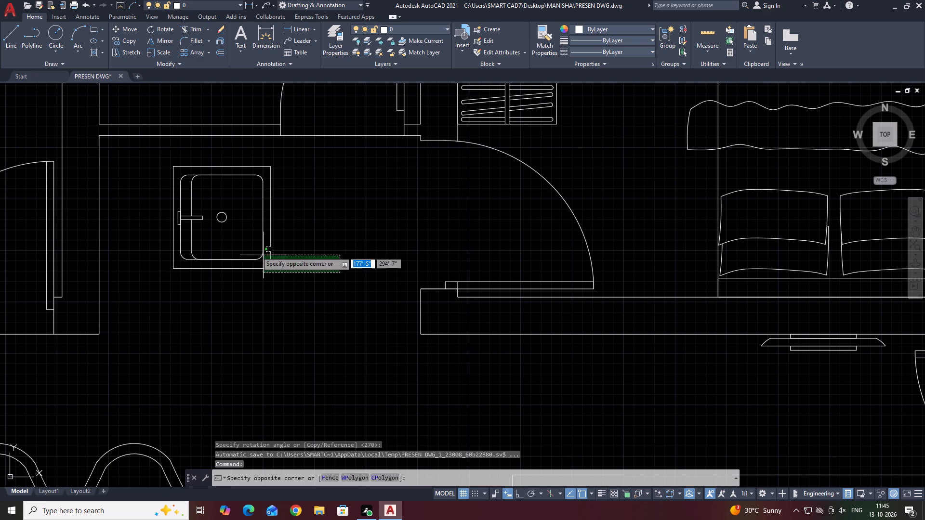
click(219, 233)
click(126, 29)
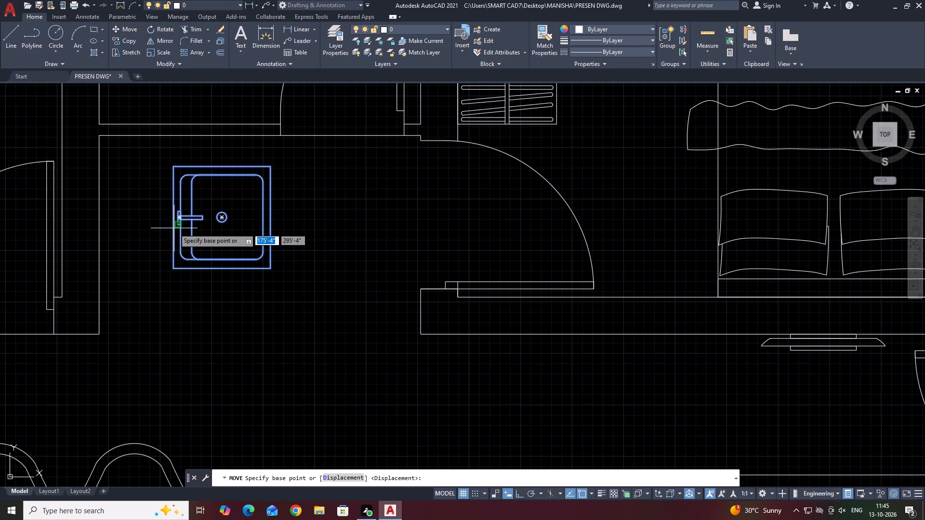
click(172, 217)
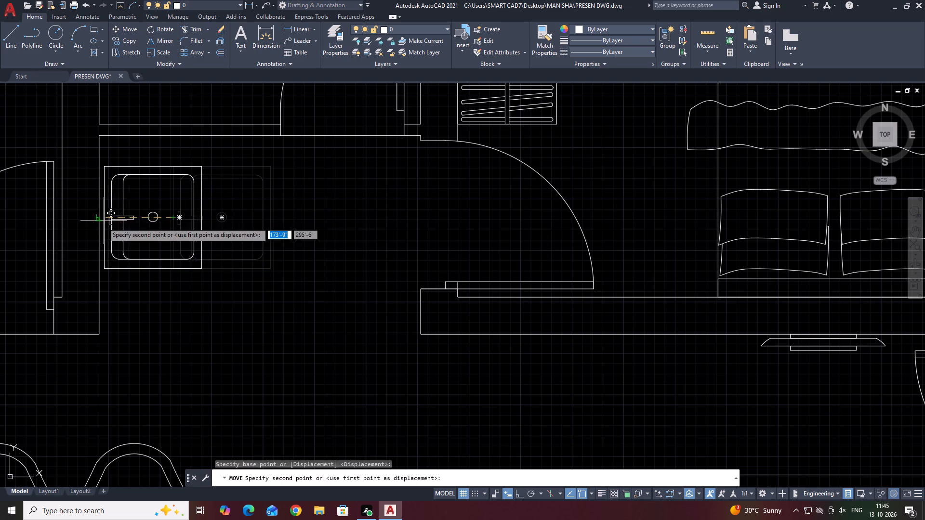
click(99, 228)
Review the whole floor plan and the crossed box at the balcony's south end.
scroll(267, 215, down, 4)
middle_drag(532, 272, 532, 273)
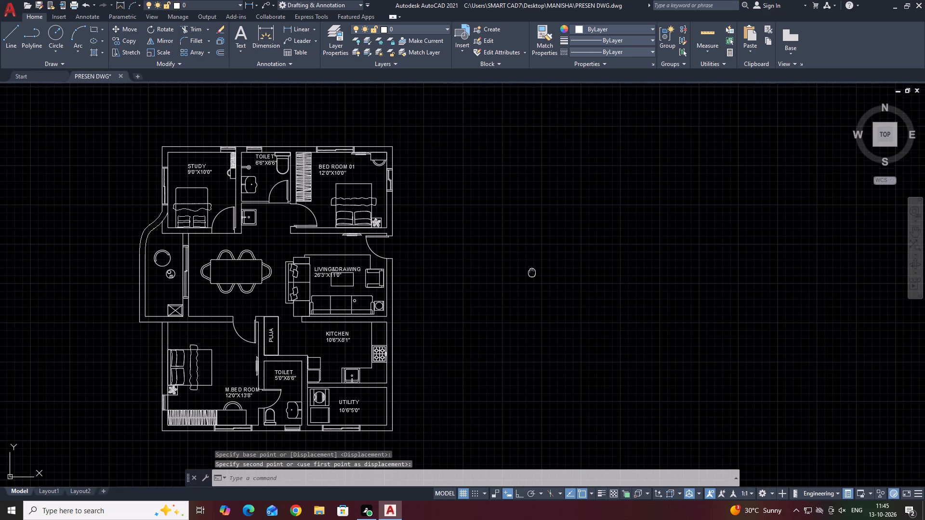
middle_drag(532, 273, 546, 296)
middle_drag(610, 338, 560, 254)
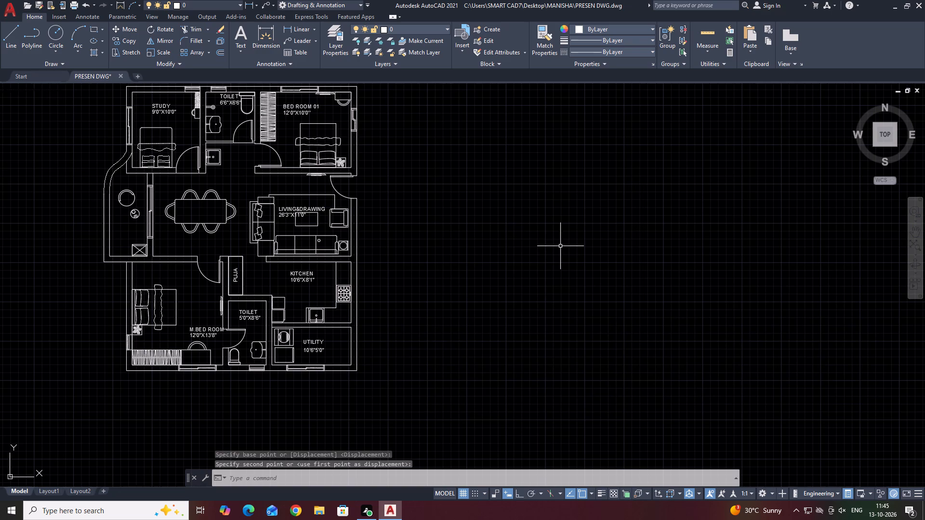
middle_drag(150, 258, 304, 286)
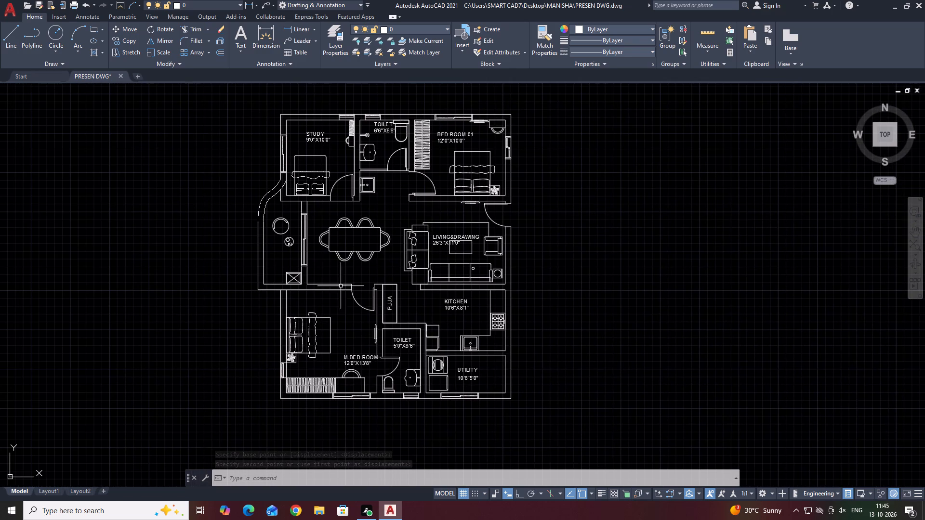
scroll(275, 298, up, 3)
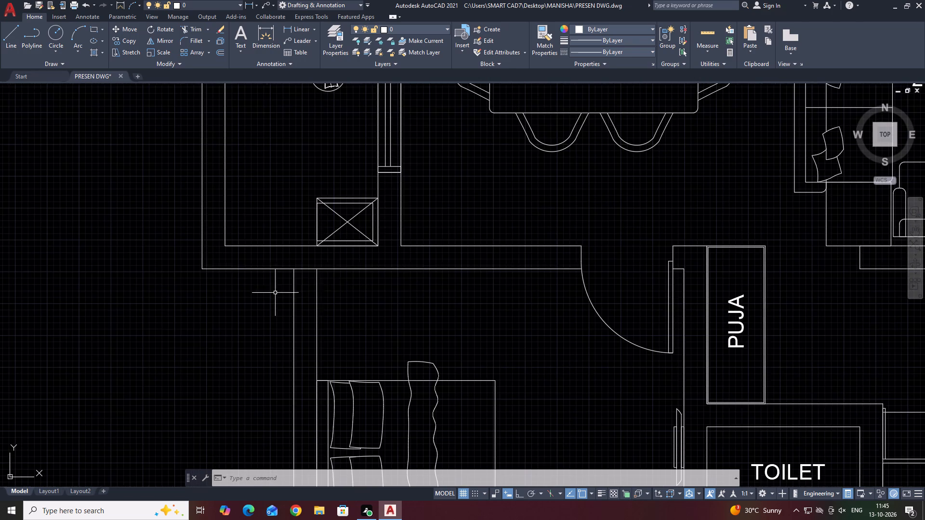
click(334, 247)
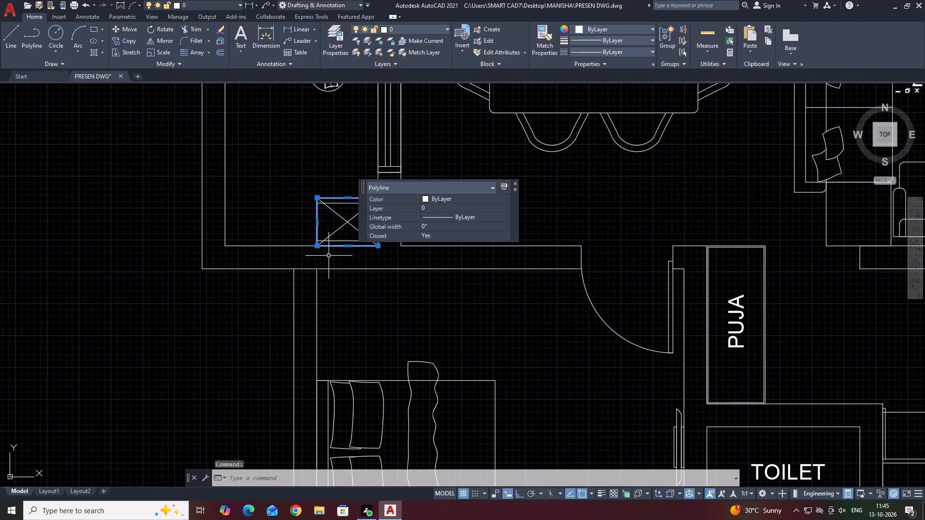
key(Escape)
middle_drag(340, 217, 356, 260)
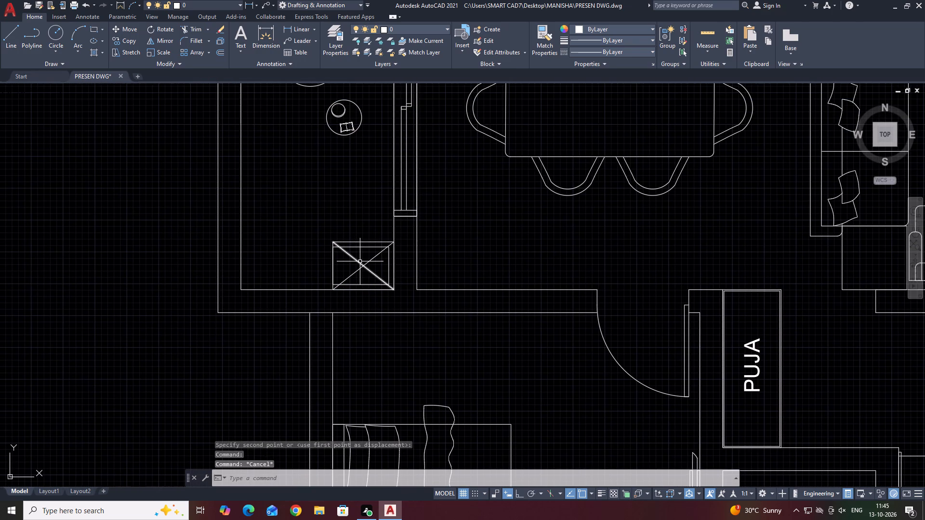
Draw a vertical line about 1'-3" long inside the balcony's crossed box, joining the west crossings of its diagonals and inner rectangle.
text(R)
key(space)
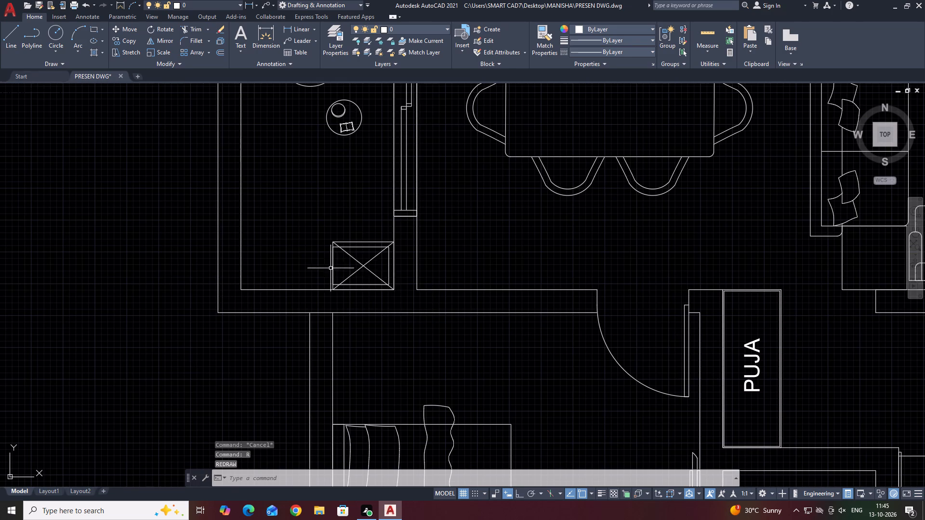
scroll(335, 257, up, 3)
key(l)
key(space)
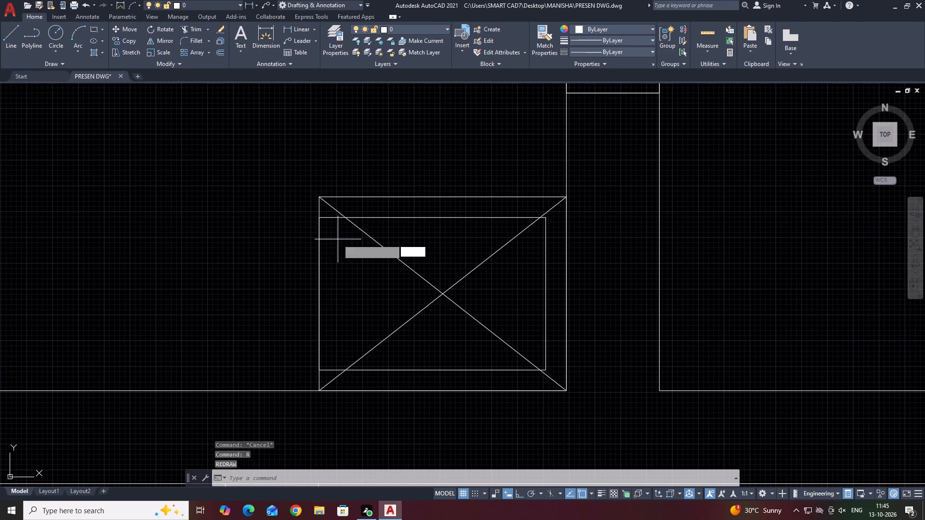
click(344, 213)
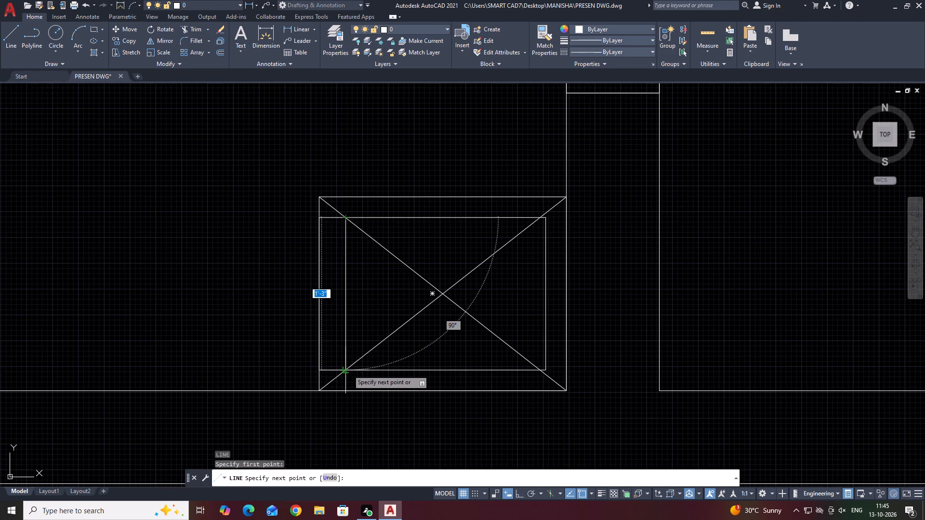
click(347, 370)
key(space)
Shorten the box's southwest-to-northeast diagonal at both ends to the corners of the inner frame.
middle_drag(486, 253, 431, 269)
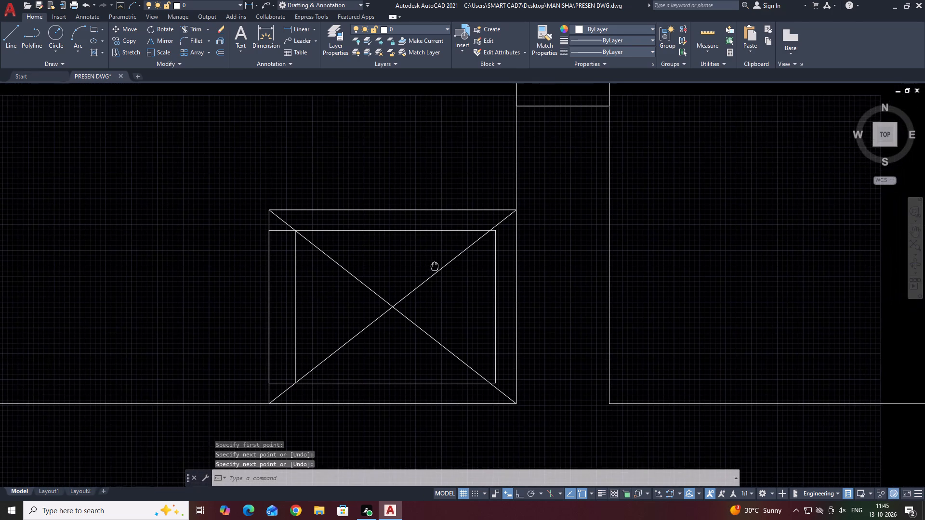
middle_drag(431, 269, 424, 277)
scroll(493, 234, up, 1)
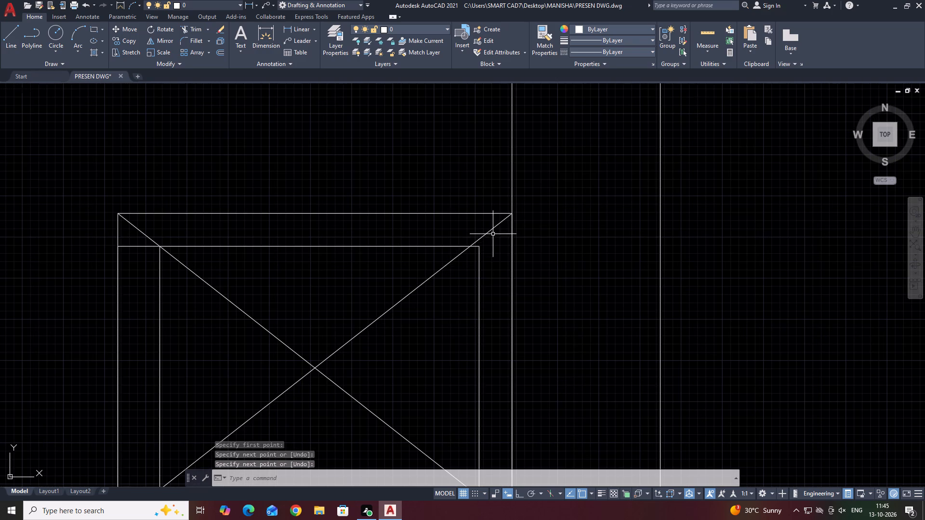
click(490, 231)
click(512, 213)
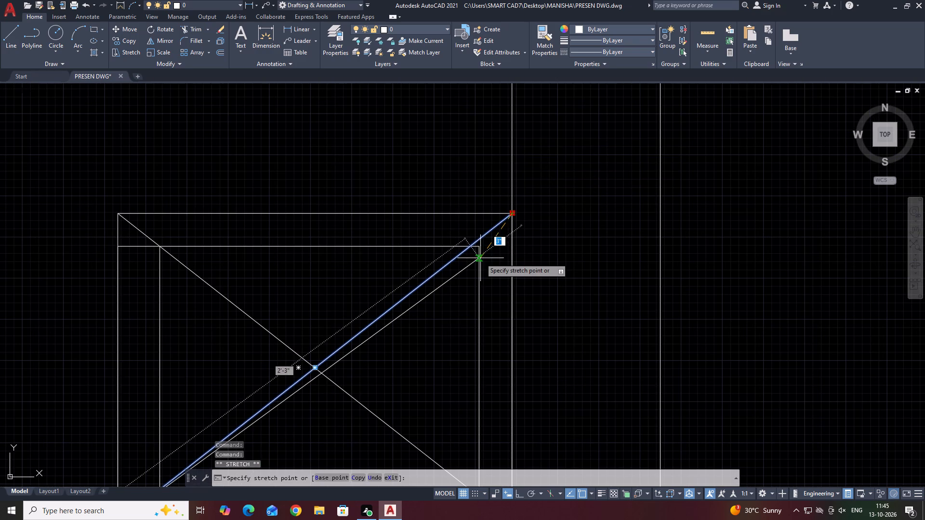
click(478, 248)
middle_drag(444, 256, 466, 118)
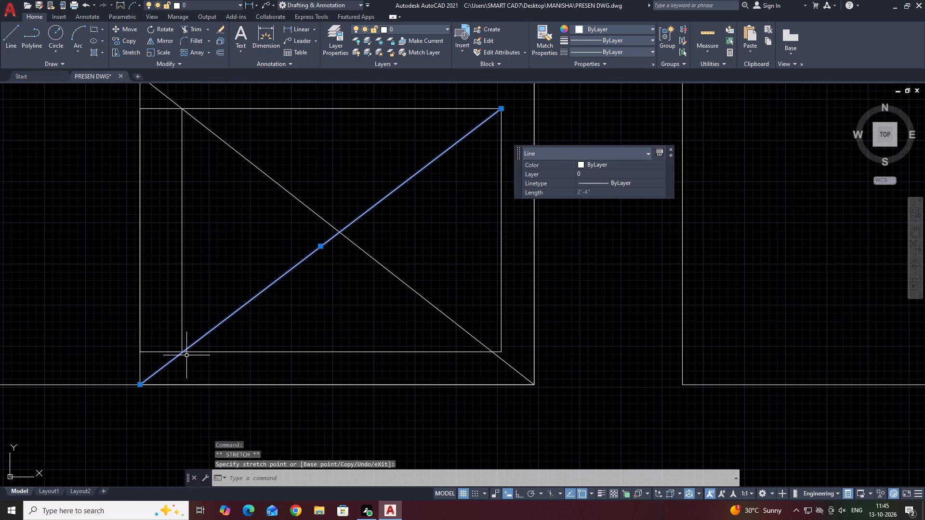
drag(138, 387, 140, 381)
click(184, 348)
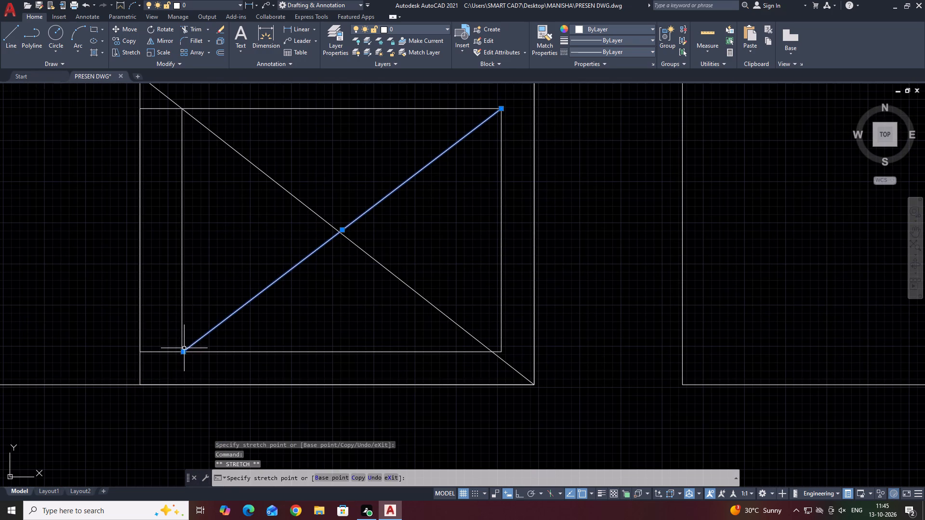
Shorten the box's northwest-to-southeast diagonal at both ends to the corners of the inner frame.
click(523, 372)
click(512, 377)
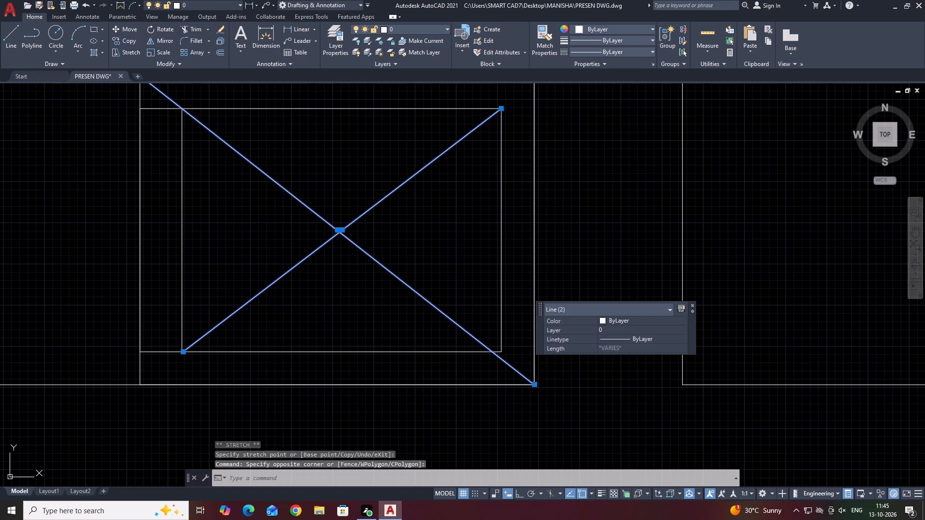
click(536, 385)
drag(504, 354, 497, 356)
middle_drag(304, 281, 365, 360)
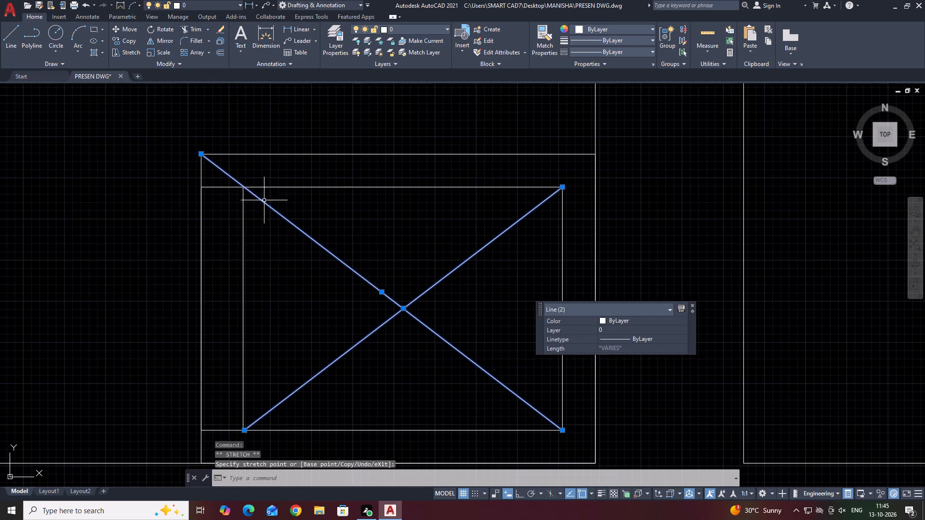
click(201, 156)
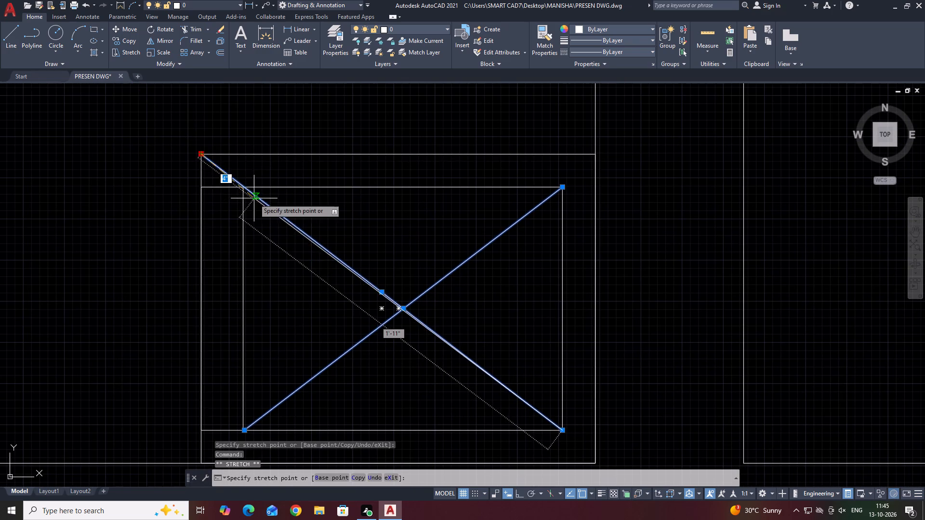
click(242, 189)
key(Escape)
scroll(319, 230, down, 3)
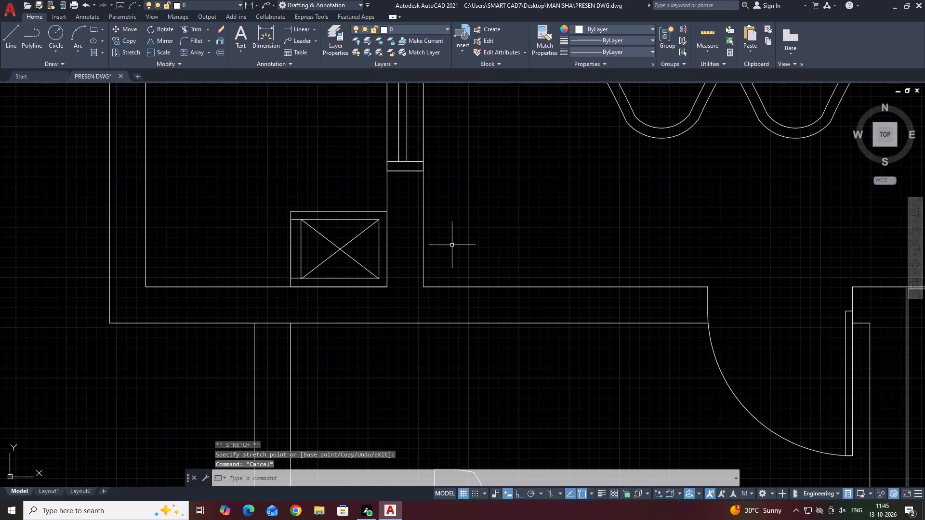
Examine the reworked crossed box and its southern edge along the balcony wall.
middle_drag(452, 245, 448, 269)
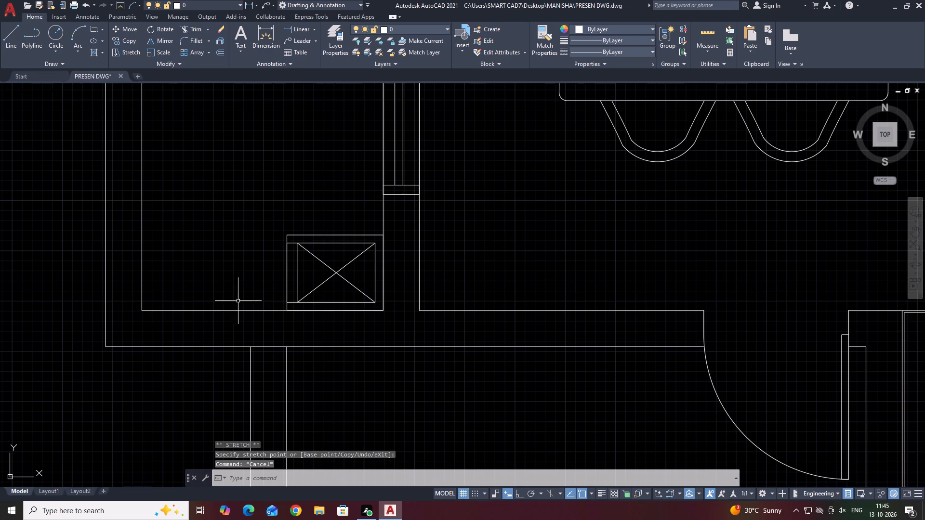
drag(223, 299, 270, 308)
click(437, 333)
scroll(312, 311, up, 5)
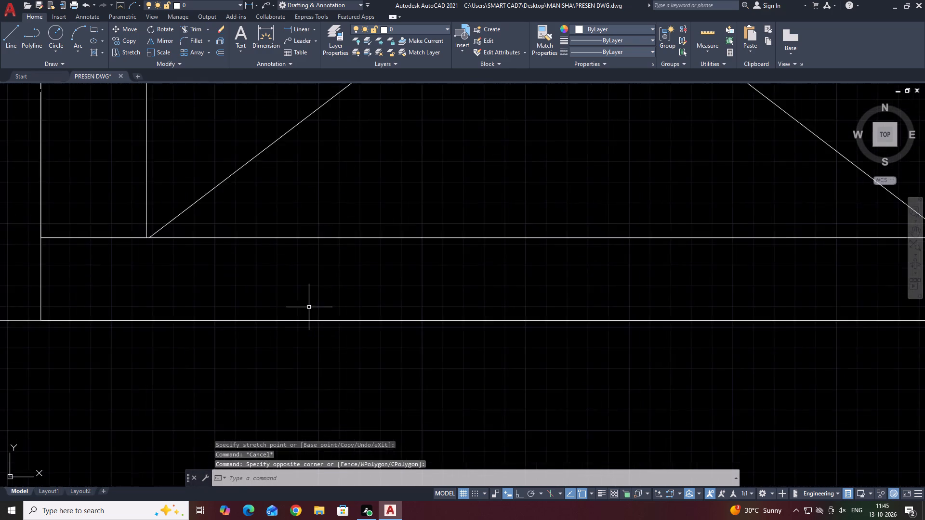
scroll(309, 307, up, 1)
scroll(308, 298, down, 7)
middle_drag(468, 299, 416, 282)
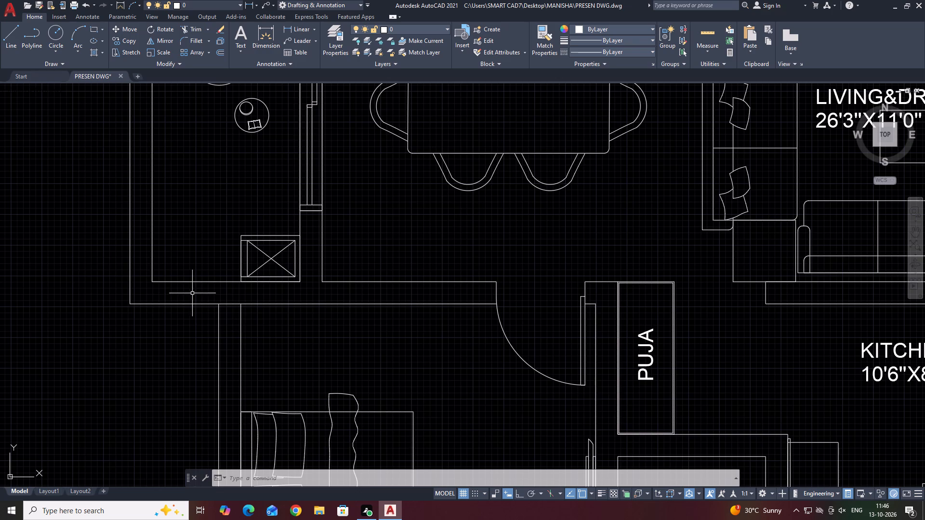
Draw a line extending the master bedroom's outer west wall face north across the balcony's south wall to its inner face.
middle_drag(193, 294, 322, 322)
text(L)
key(space)
scroll(345, 338, up, 2)
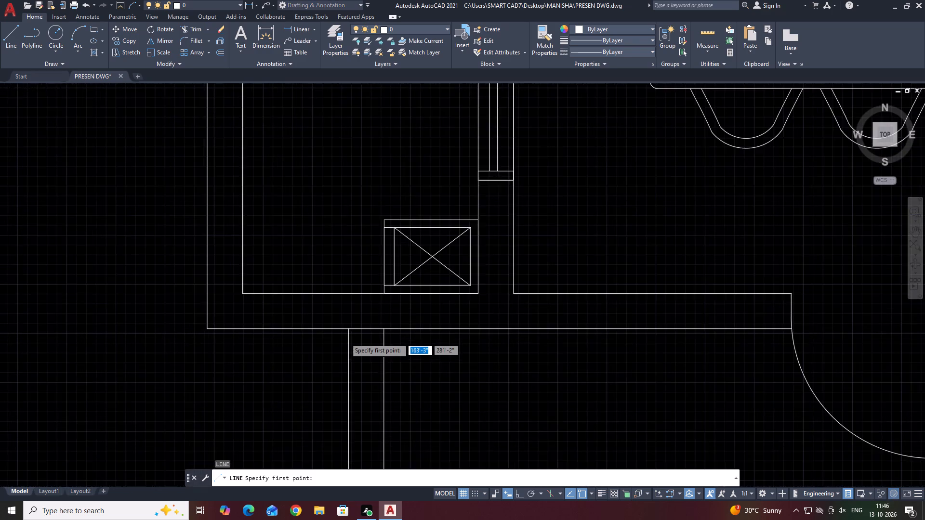
click(348, 325)
click(350, 265)
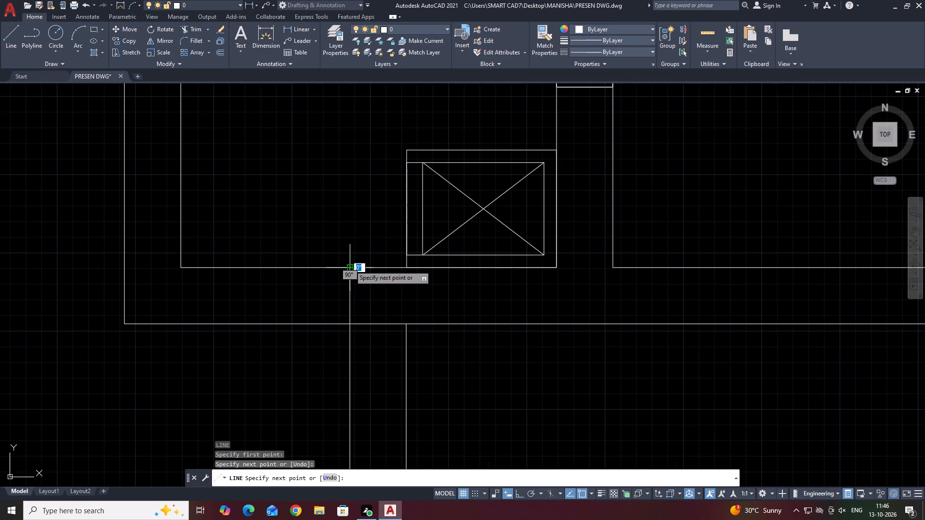
key(Escape)
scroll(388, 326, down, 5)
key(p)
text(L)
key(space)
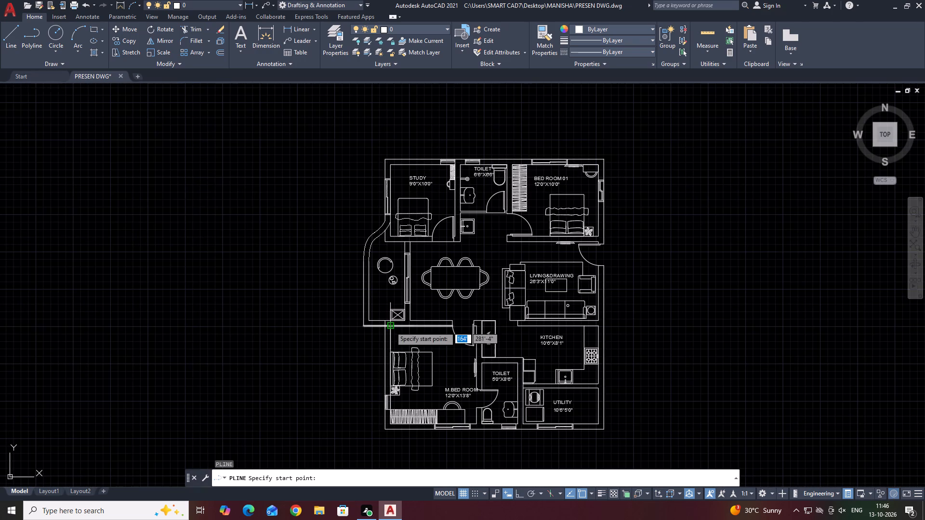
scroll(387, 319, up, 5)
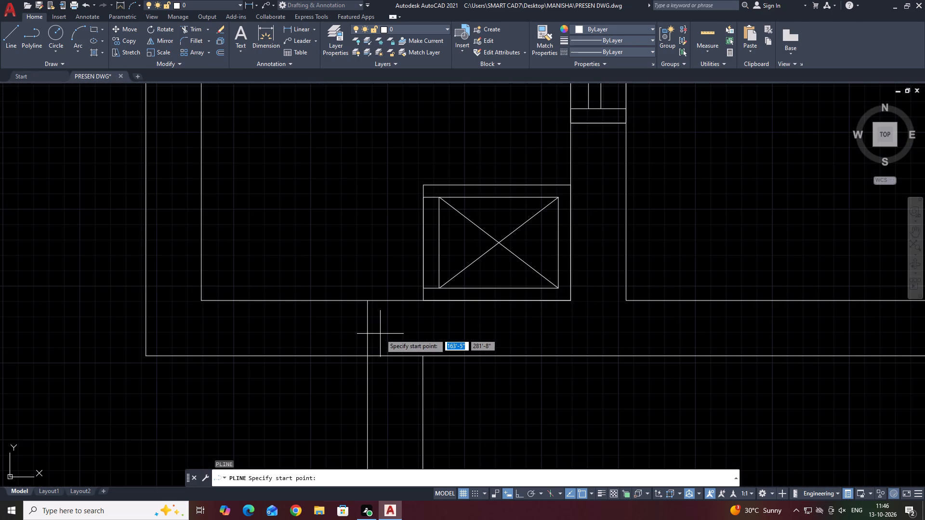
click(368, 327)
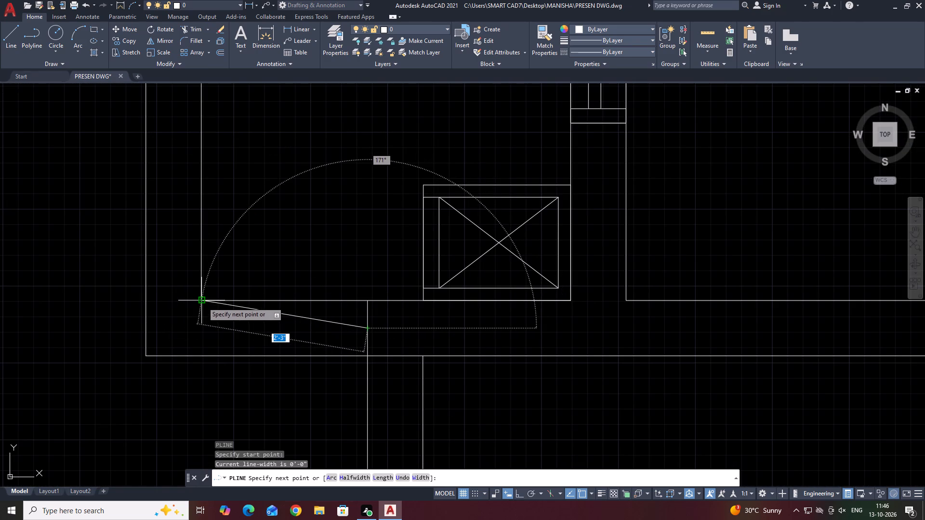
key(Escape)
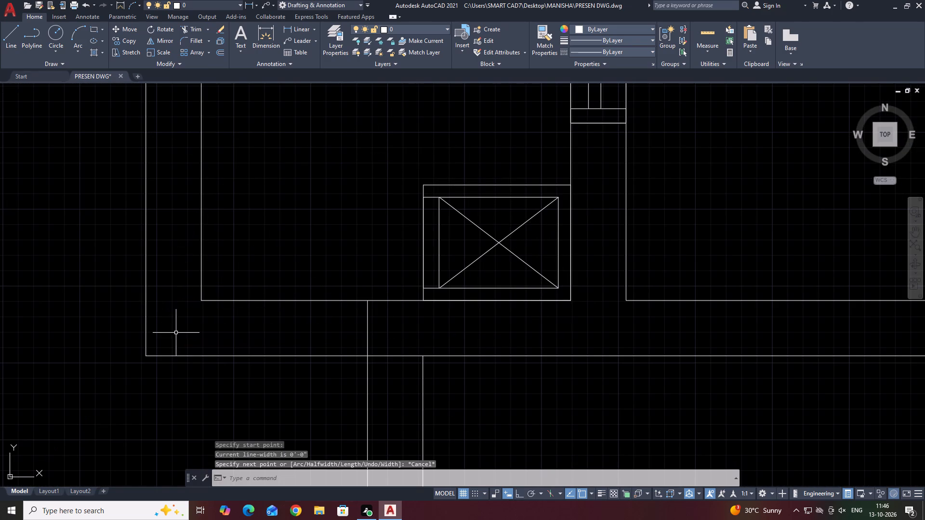
Draw a short horizontal line from the balcony wall's inner southwest corner west to its outer face.
key(l)
key(space)
click(203, 301)
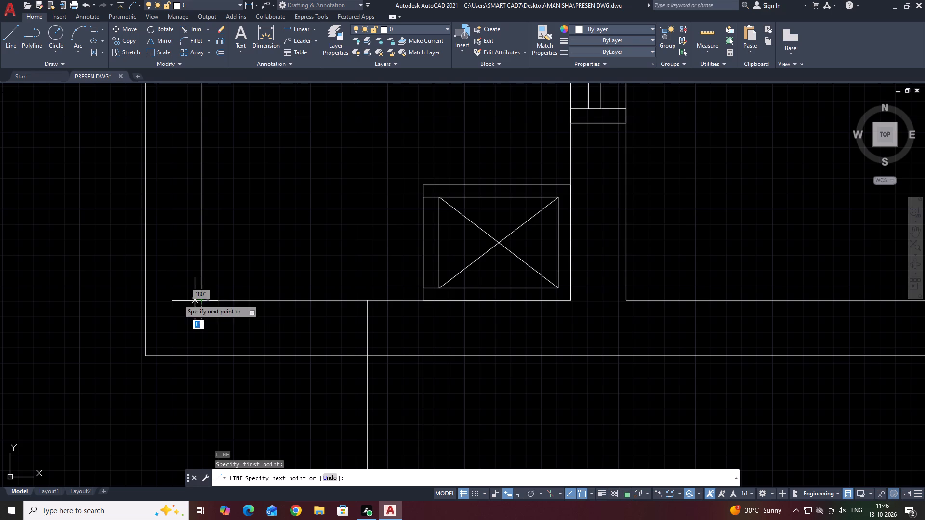
click(145, 301)
key(Escape)
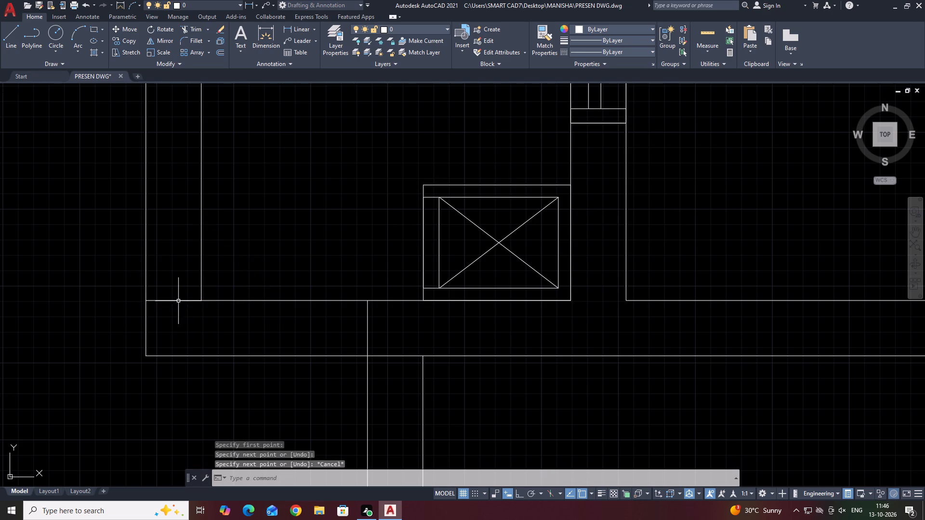
Start a centreline polyline at the south wall's extension line, running west to the balcony corner and about 9'-1" north to the curve's start.
text(PL)
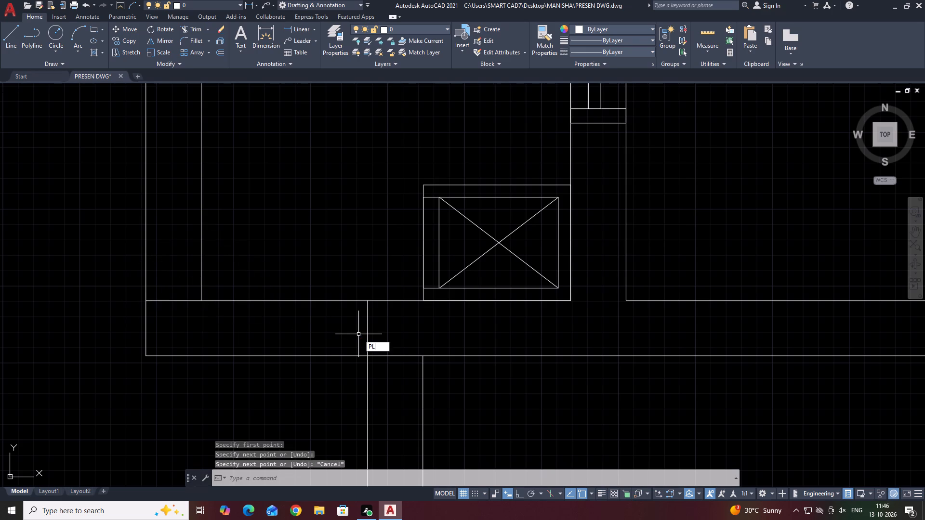
key(space)
click(367, 329)
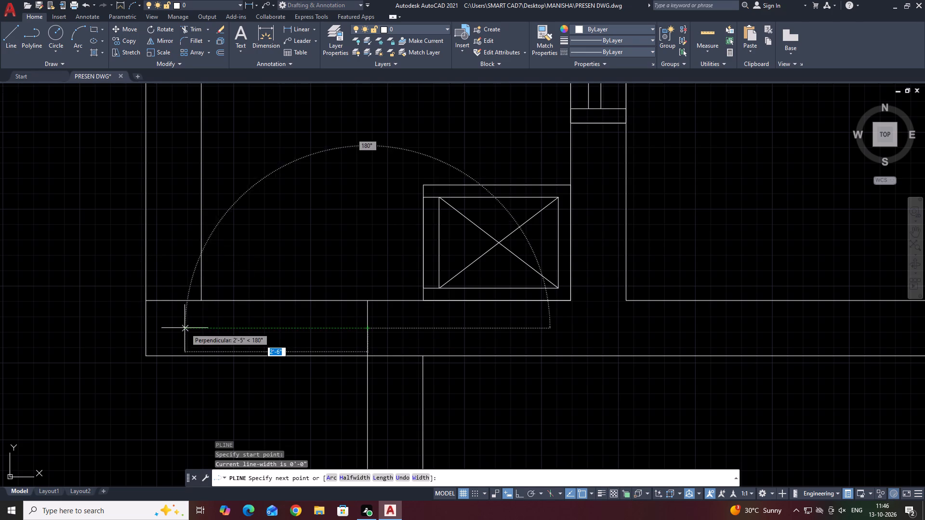
click(174, 329)
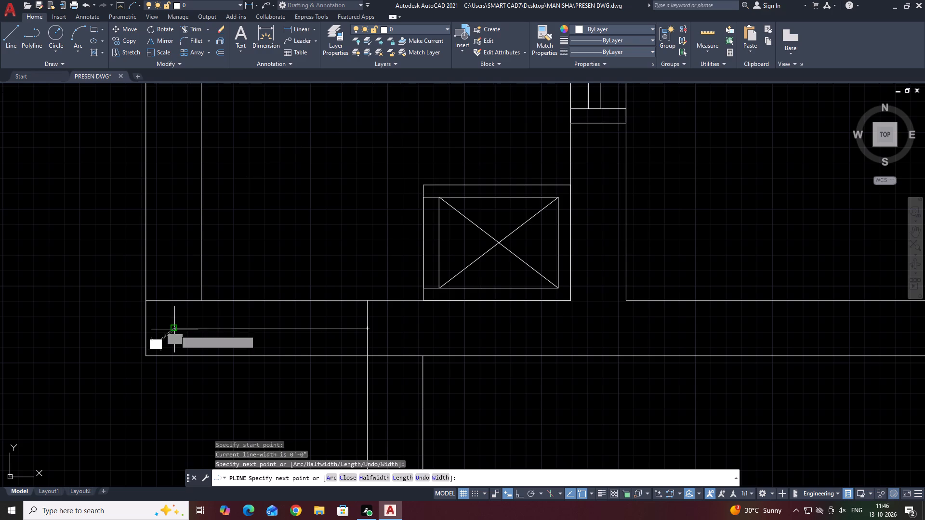
middle_drag(165, 191, 196, 323)
scroll(196, 323, down, 3)
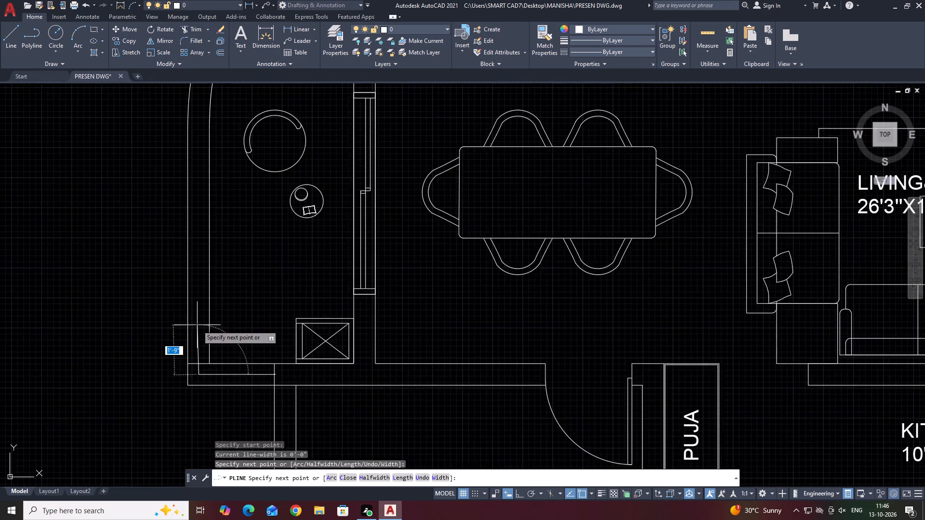
scroll(202, 307, down, 1)
scroll(200, 219, up, 2)
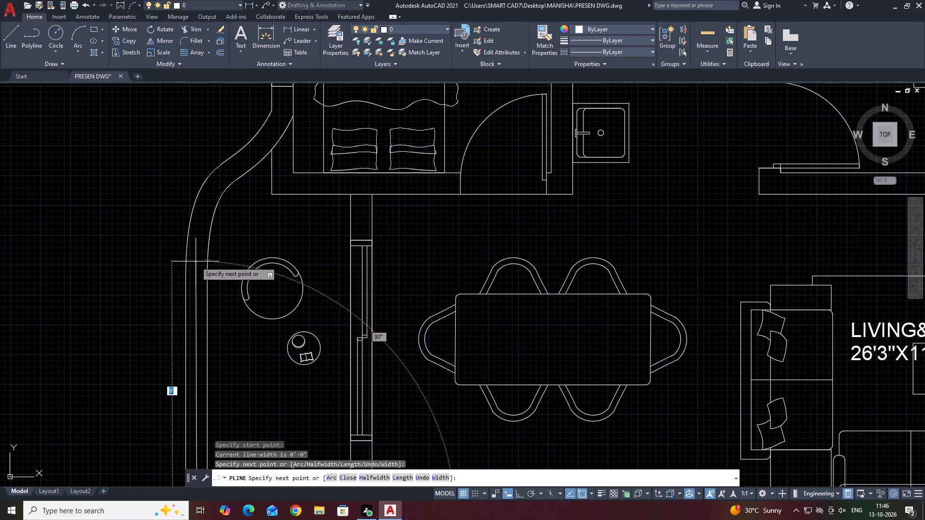
key(F8)
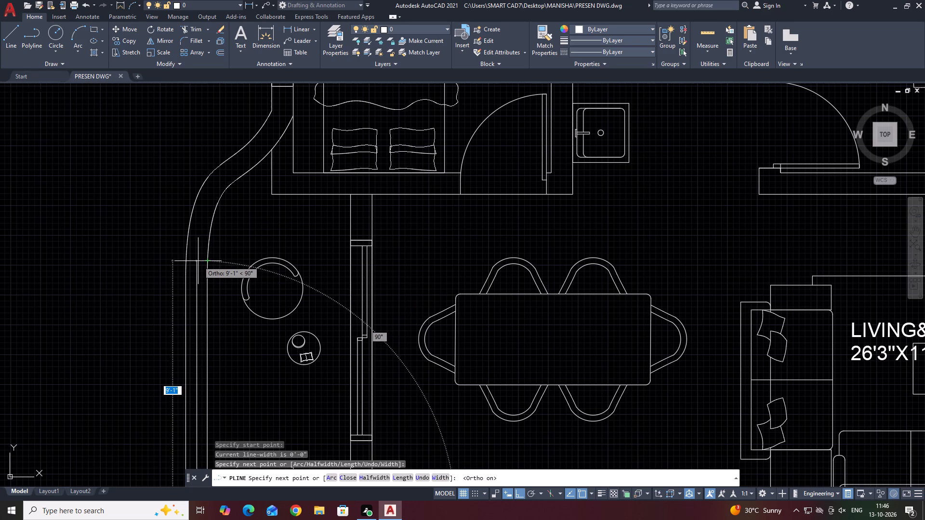
click(198, 261)
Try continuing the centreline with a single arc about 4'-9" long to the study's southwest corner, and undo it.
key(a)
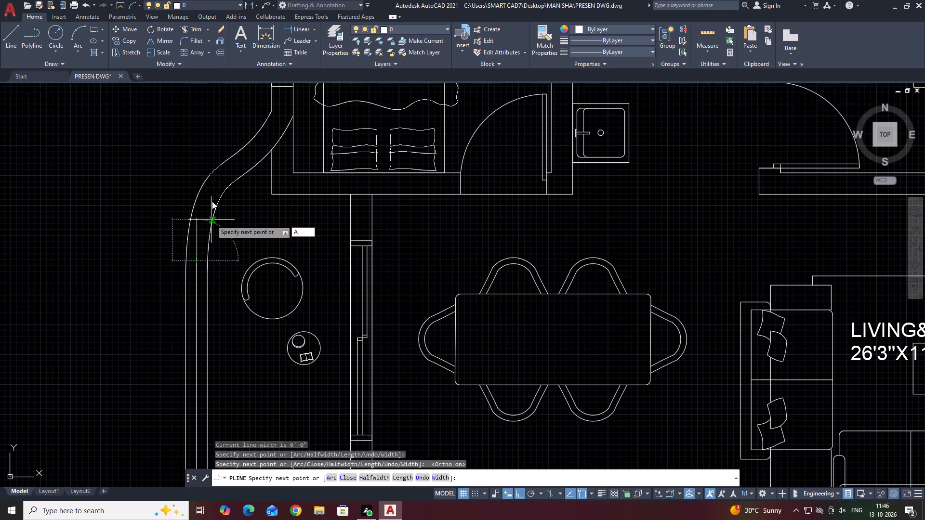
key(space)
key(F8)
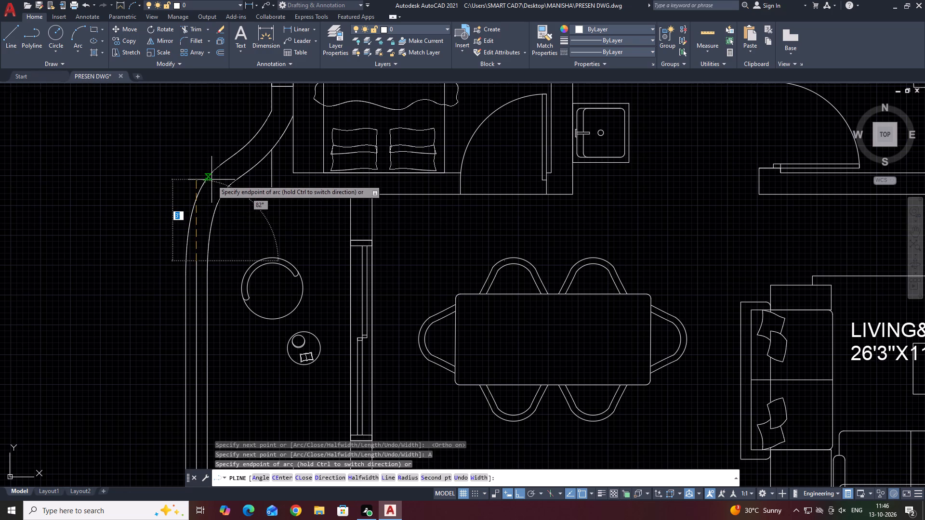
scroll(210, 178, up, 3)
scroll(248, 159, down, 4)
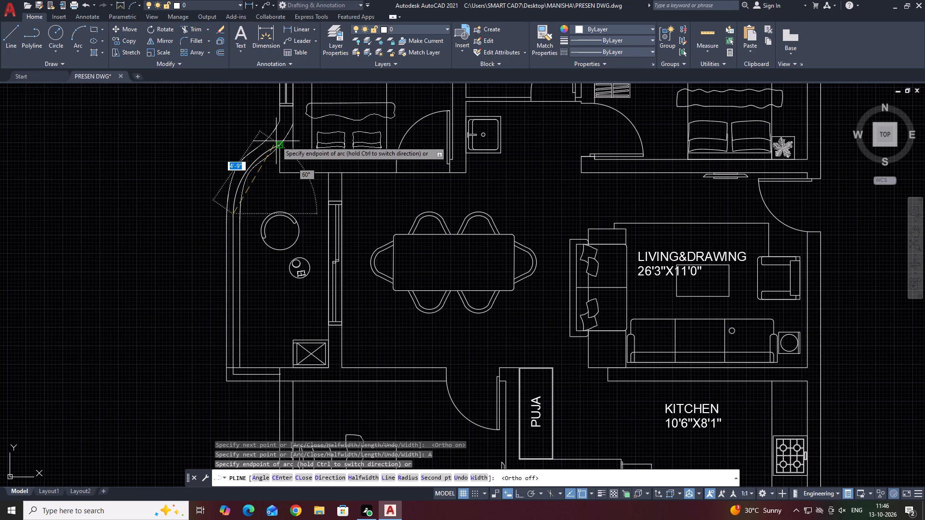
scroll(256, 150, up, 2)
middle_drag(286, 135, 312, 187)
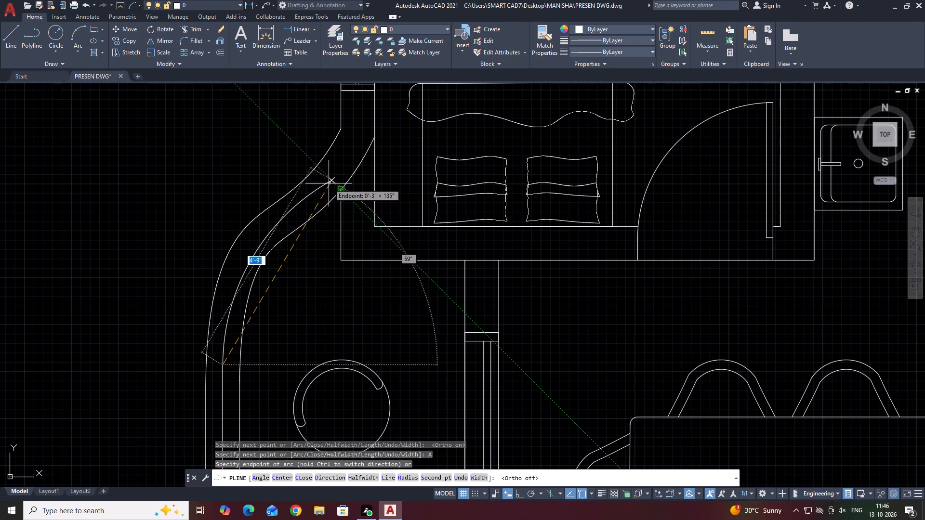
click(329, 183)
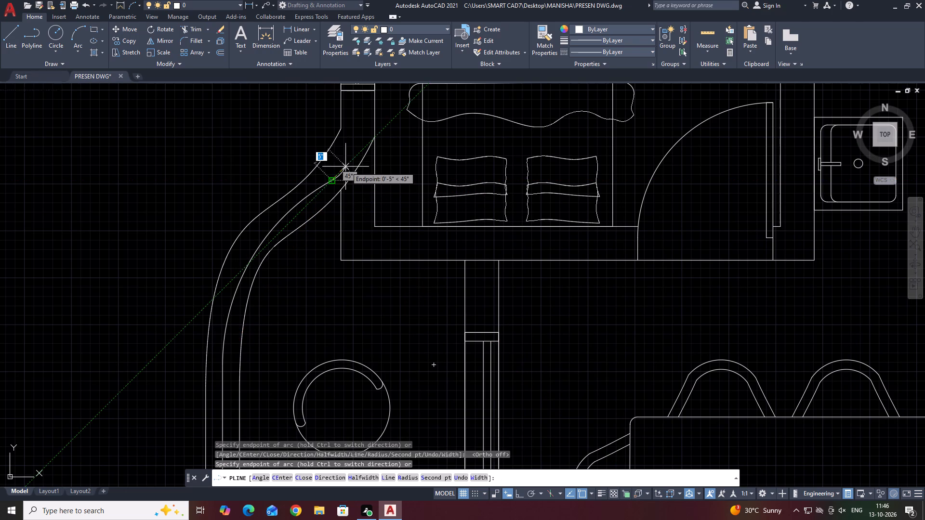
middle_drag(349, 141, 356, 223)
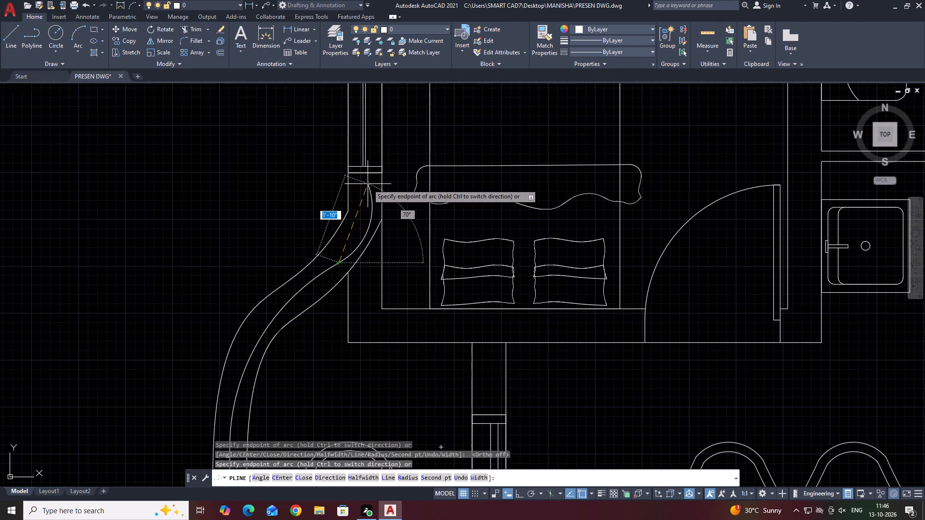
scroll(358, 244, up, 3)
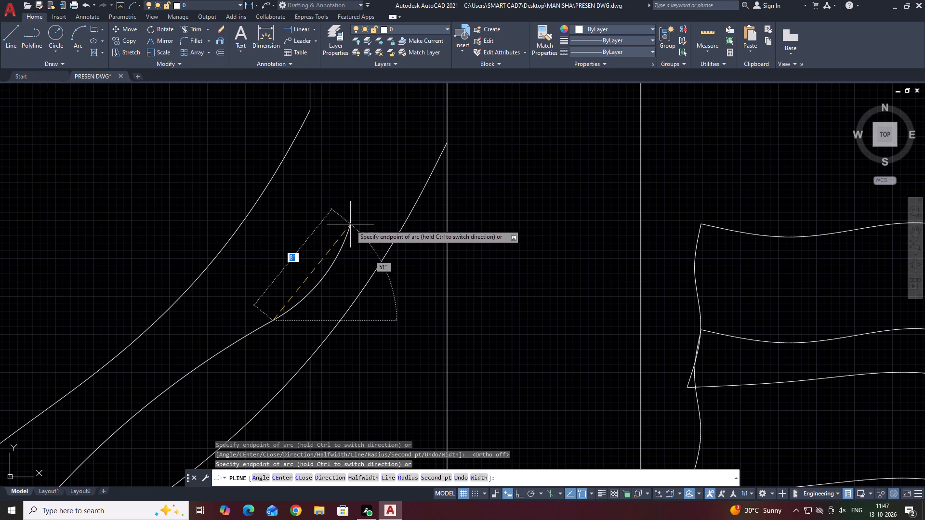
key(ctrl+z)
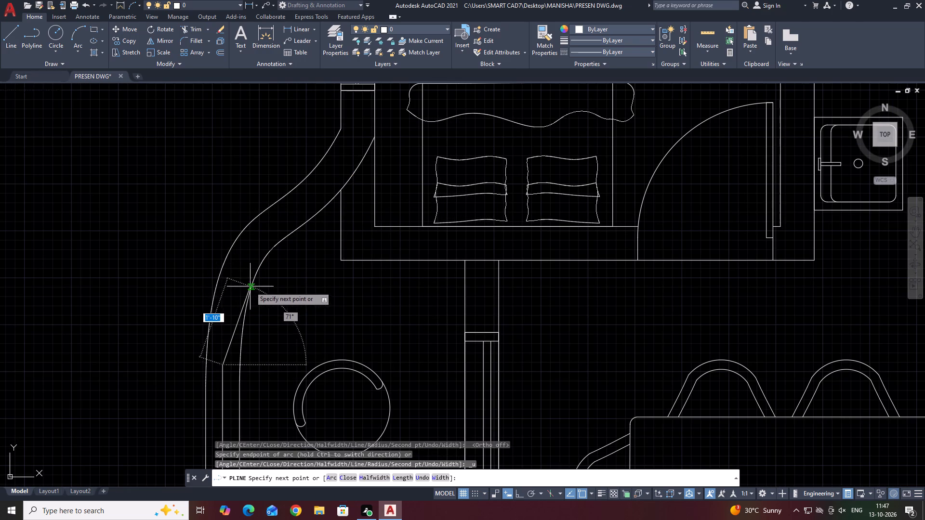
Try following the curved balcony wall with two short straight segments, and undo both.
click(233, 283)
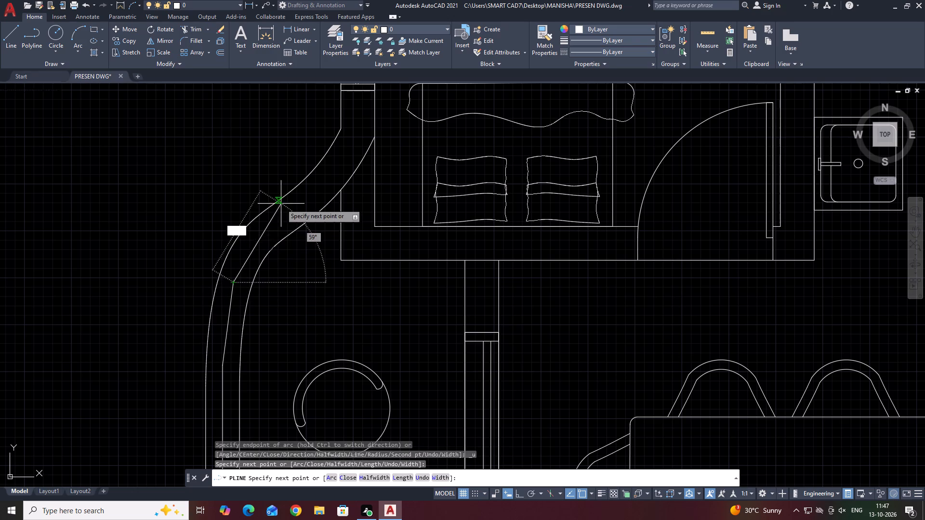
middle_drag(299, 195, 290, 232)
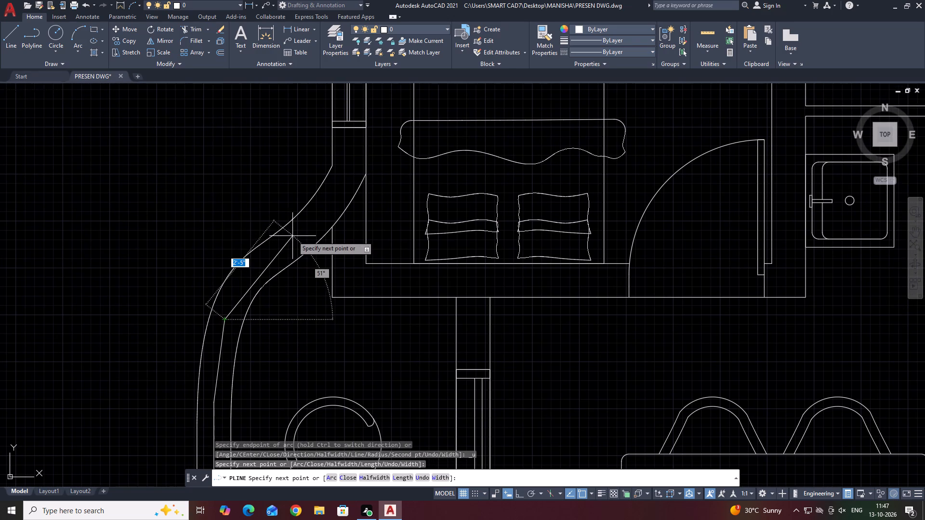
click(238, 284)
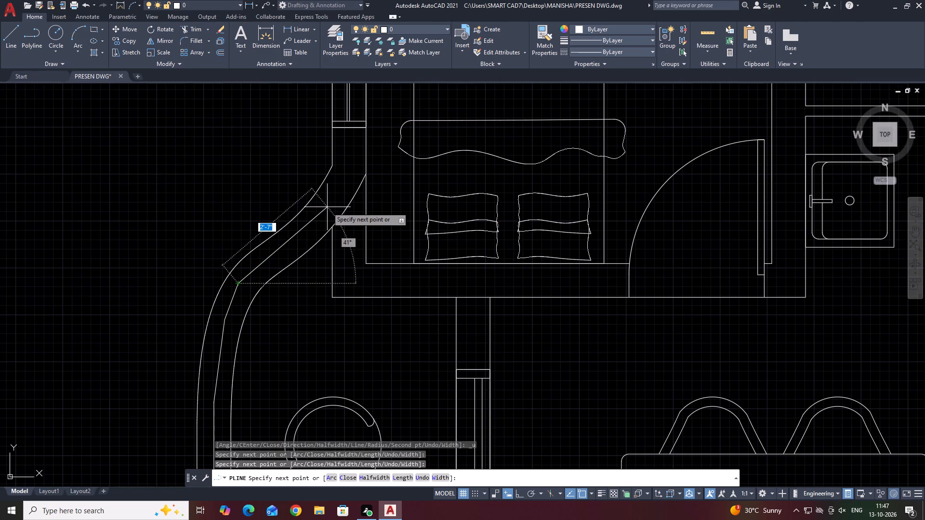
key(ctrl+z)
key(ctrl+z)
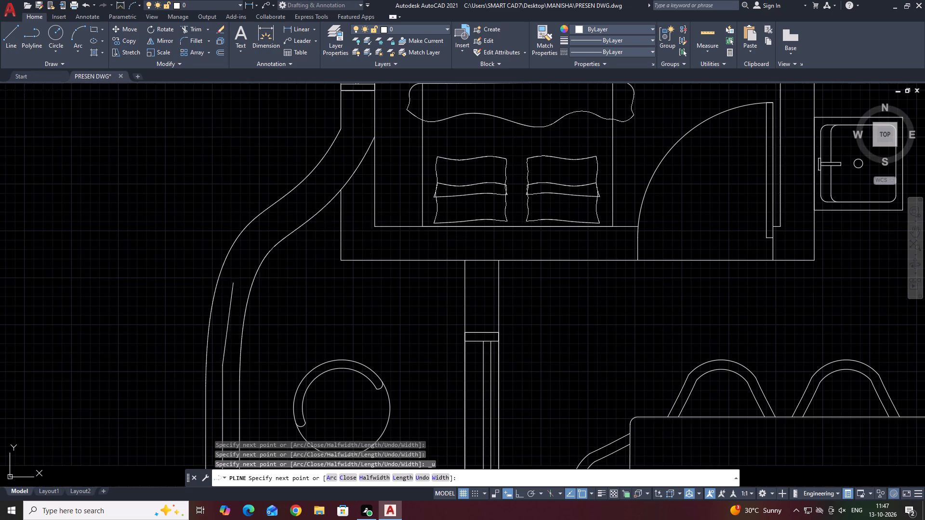
Continue the polyline with three arcs through the middle of the curved wall, ending at the south end of the study's west window.
text(A)
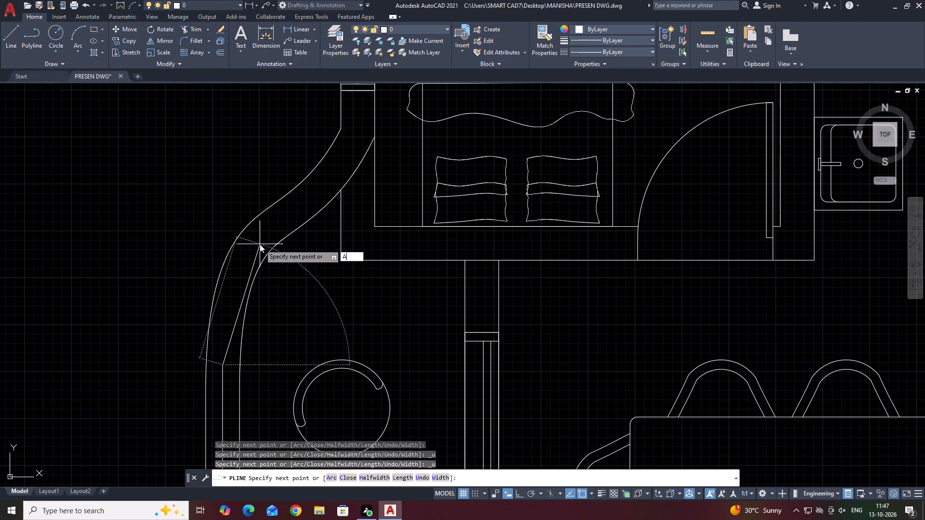
key(space)
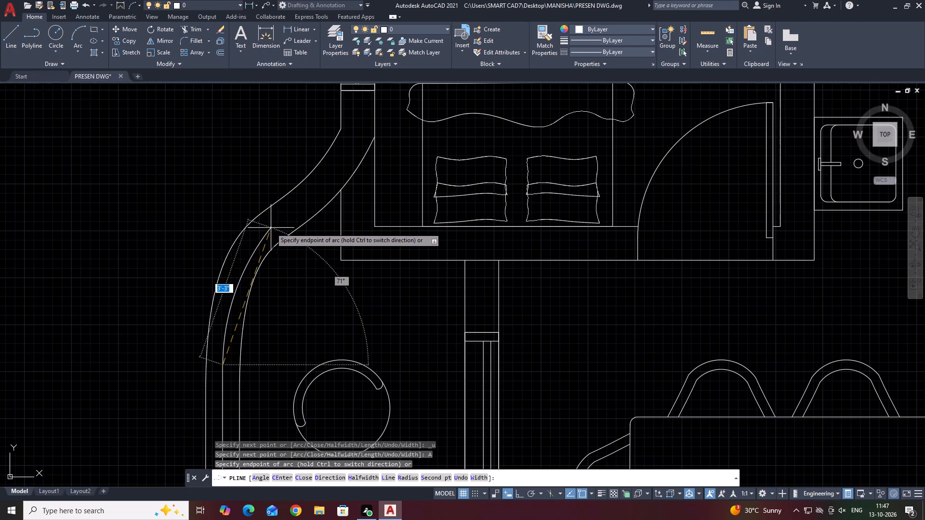
click(241, 265)
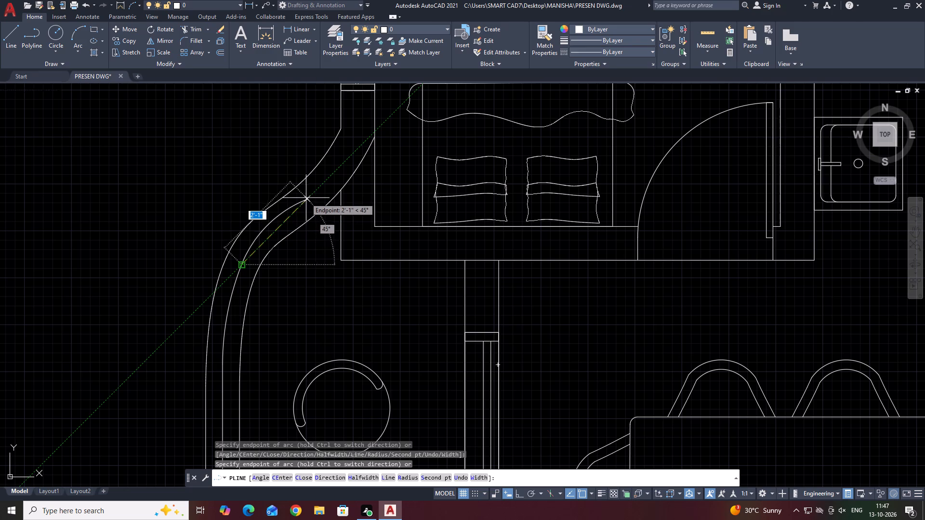
click(286, 219)
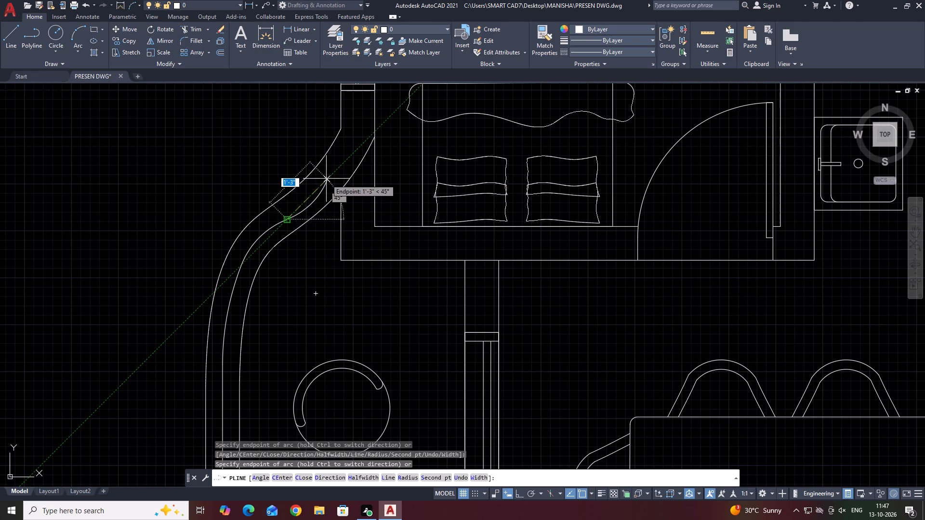
middle_drag(347, 138, 344, 182)
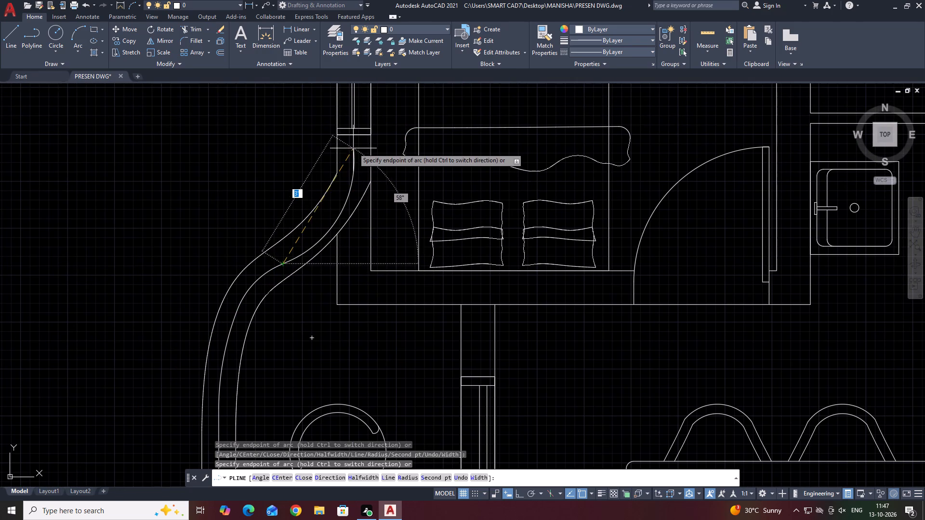
click(355, 139)
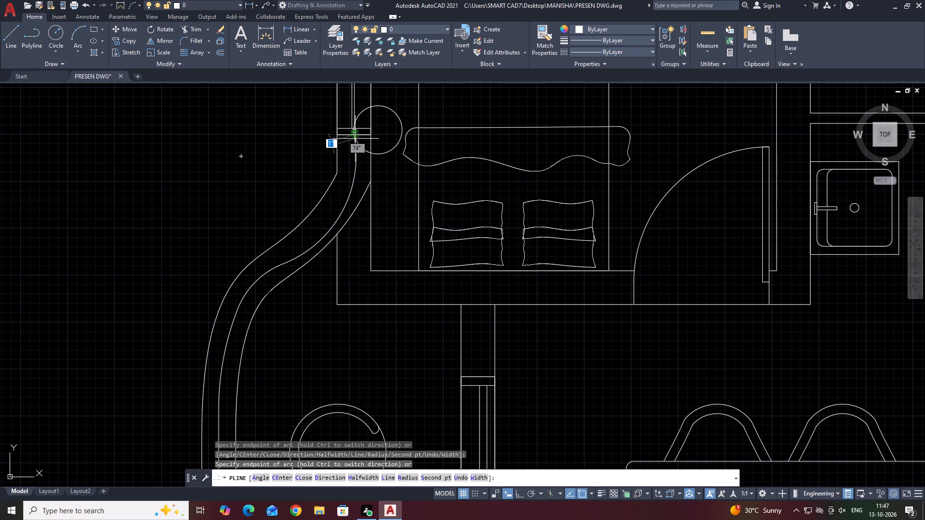
key(Return)
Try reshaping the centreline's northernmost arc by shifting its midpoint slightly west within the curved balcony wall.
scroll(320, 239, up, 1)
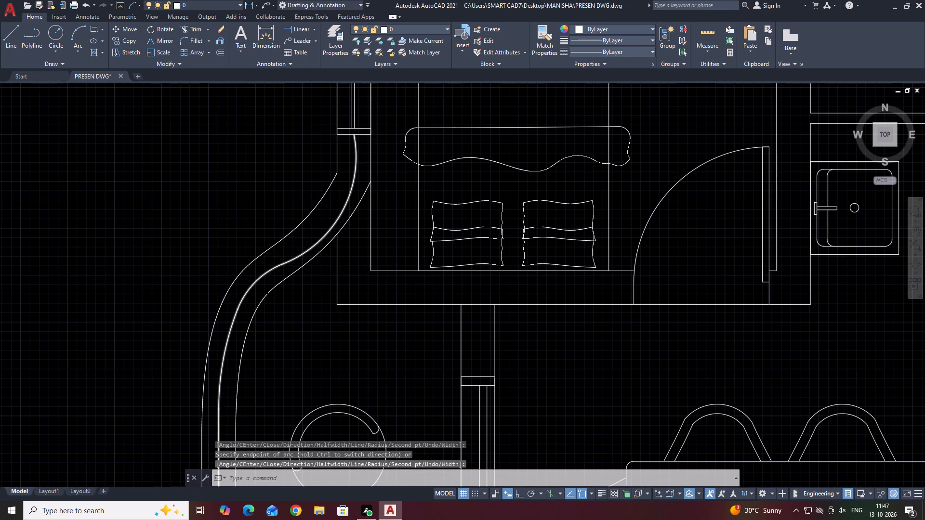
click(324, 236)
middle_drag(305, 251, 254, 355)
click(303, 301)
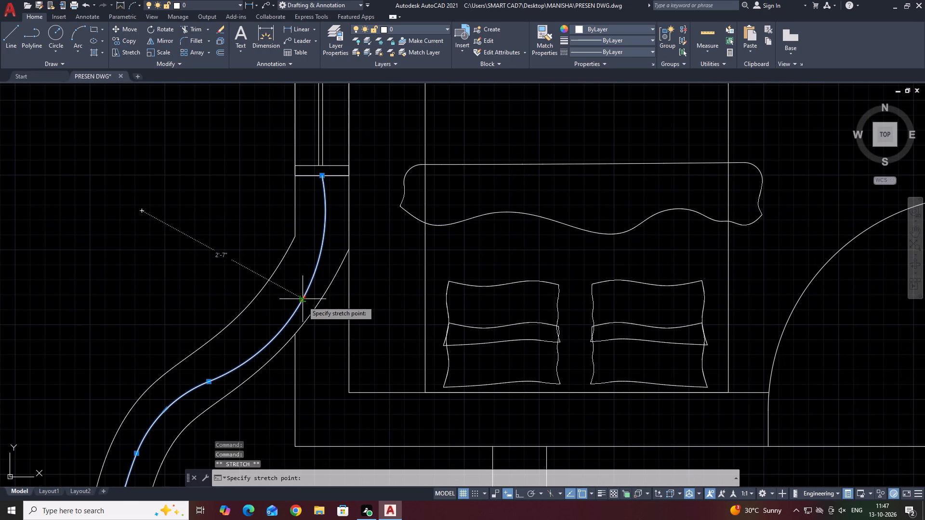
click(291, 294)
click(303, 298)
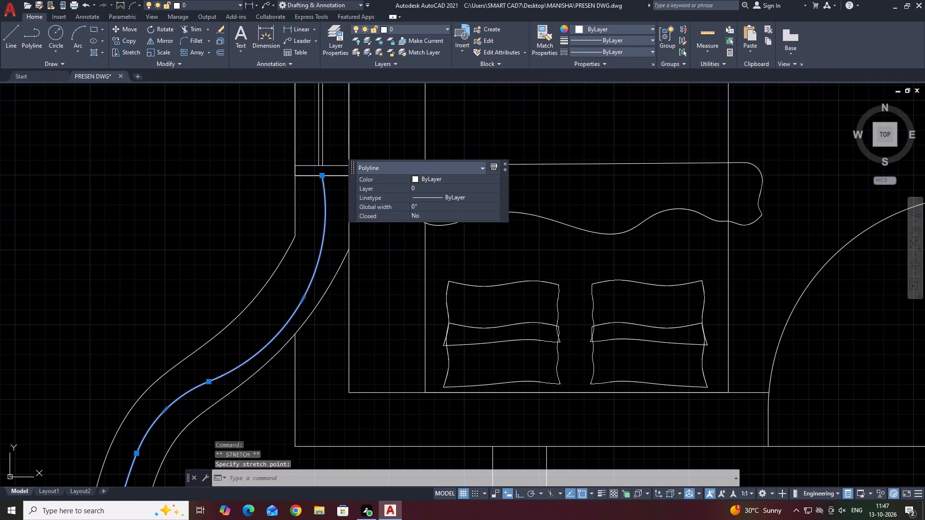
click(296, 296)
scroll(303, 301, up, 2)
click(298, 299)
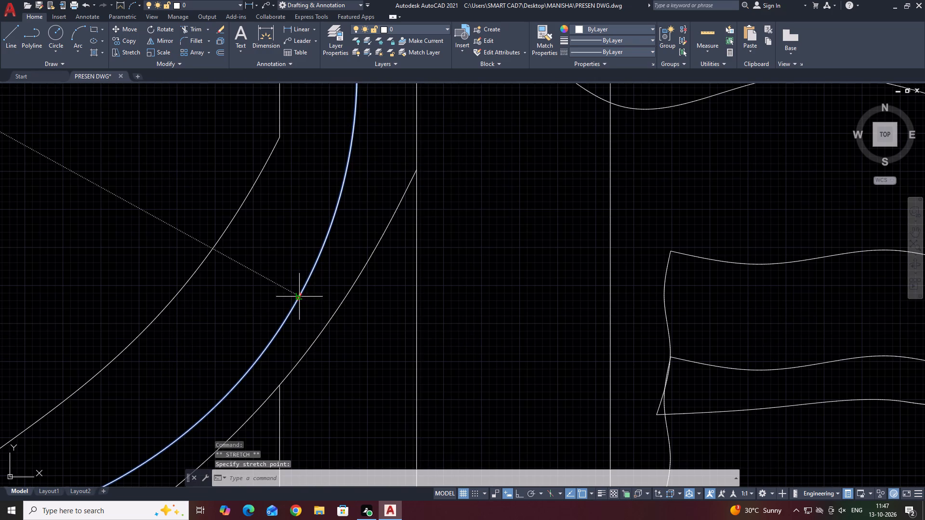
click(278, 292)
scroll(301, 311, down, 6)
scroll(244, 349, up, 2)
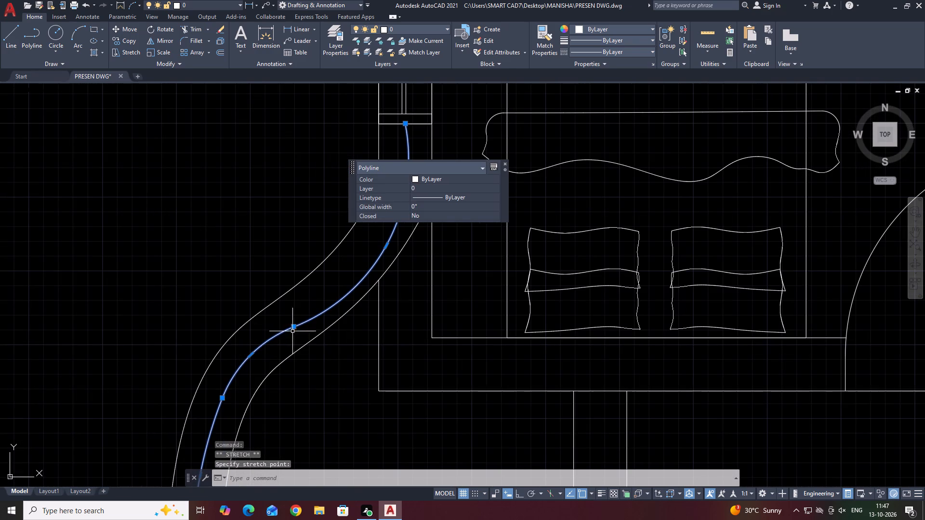
Move the vertex between the two northern arcs about 1'-7" northeast, and flatten the arc below it by shifting its midpoint southeast.
click(293, 326)
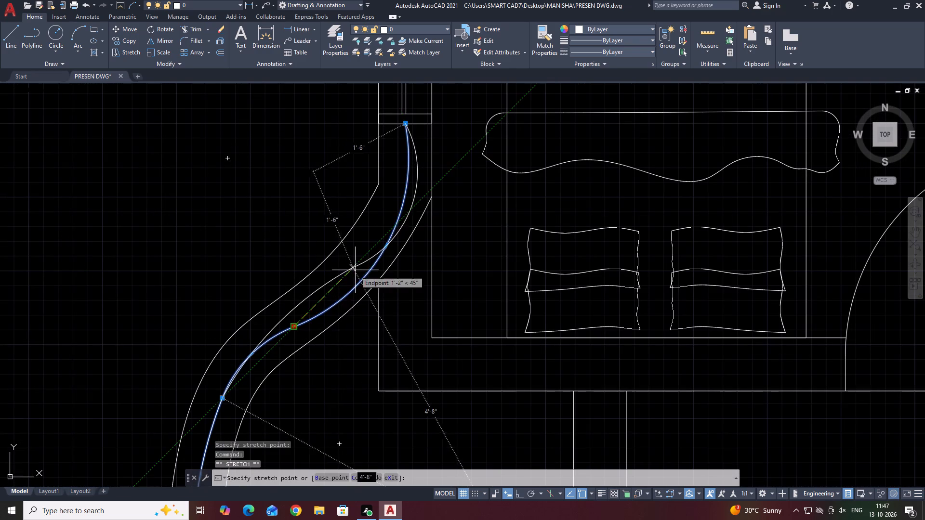
click(375, 255)
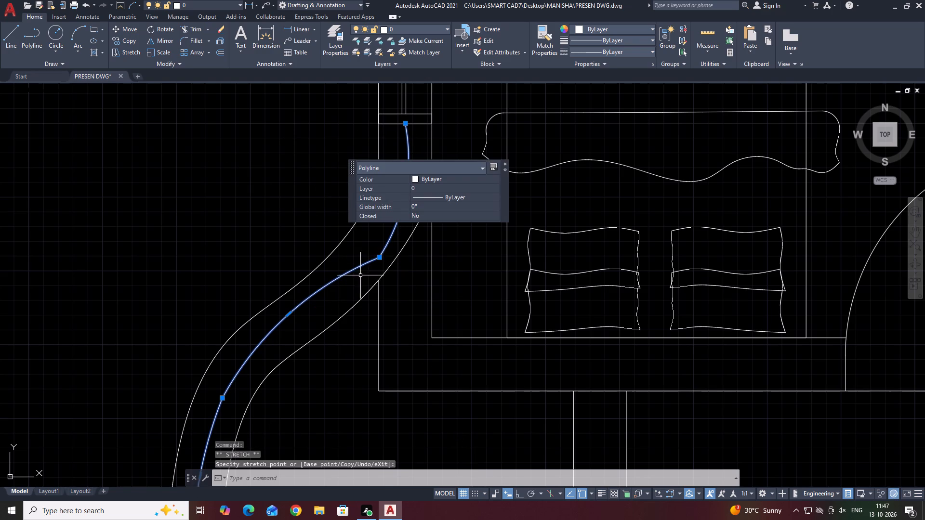
click(287, 313)
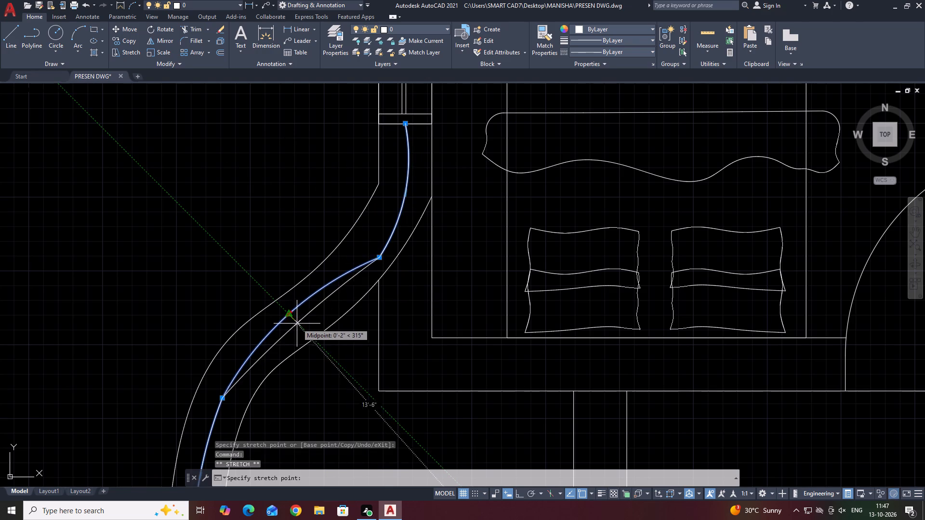
click(300, 325)
key(Escape)
Erase the 9" line crossing the balcony's west wall near its southwest corner.
middle_drag(357, 287, 357, 311)
scroll(357, 311, down, 2)
middle_drag(376, 300, 359, 234)
scroll(325, 224, down, 4)
scroll(319, 291, up, 4)
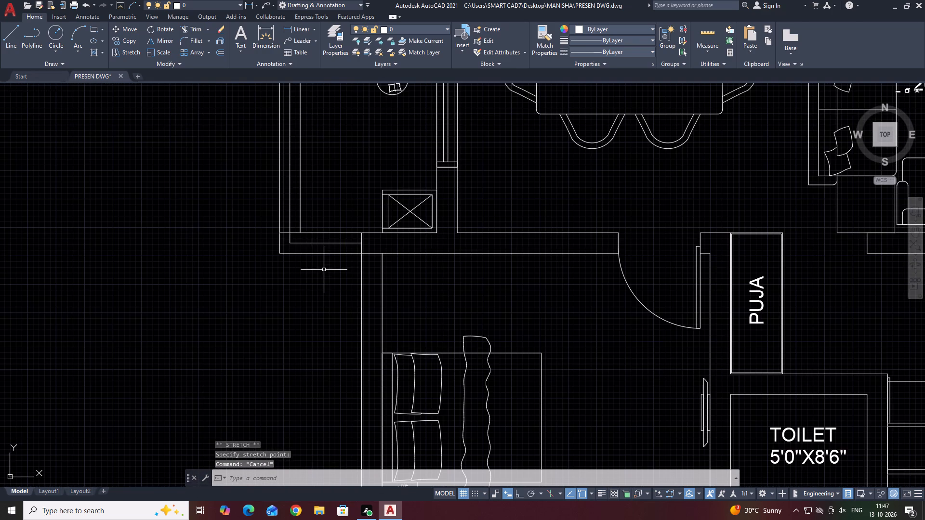
click(293, 234)
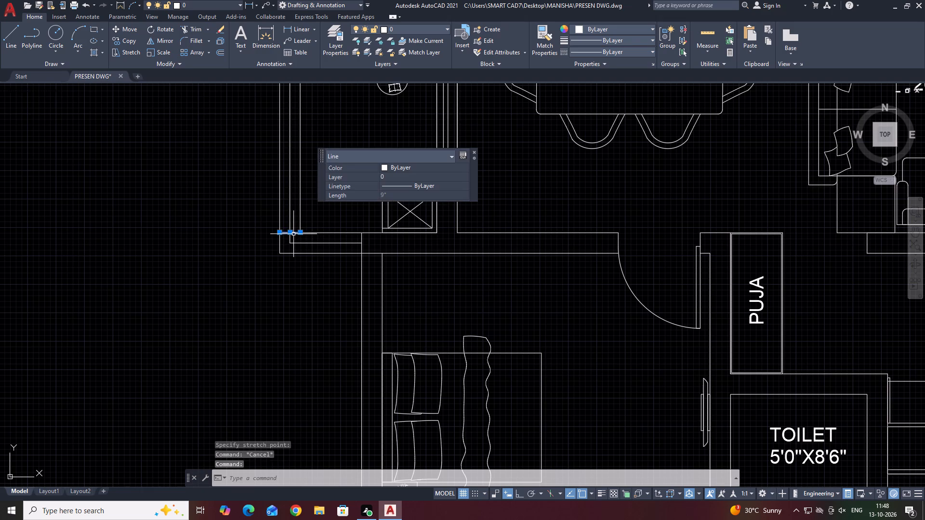
key(Delete)
Try a global width of 3" on the balcony wall's centreline polyline, settle on 1", and deselect it.
click(288, 244)
click(289, 233)
click(292, 244)
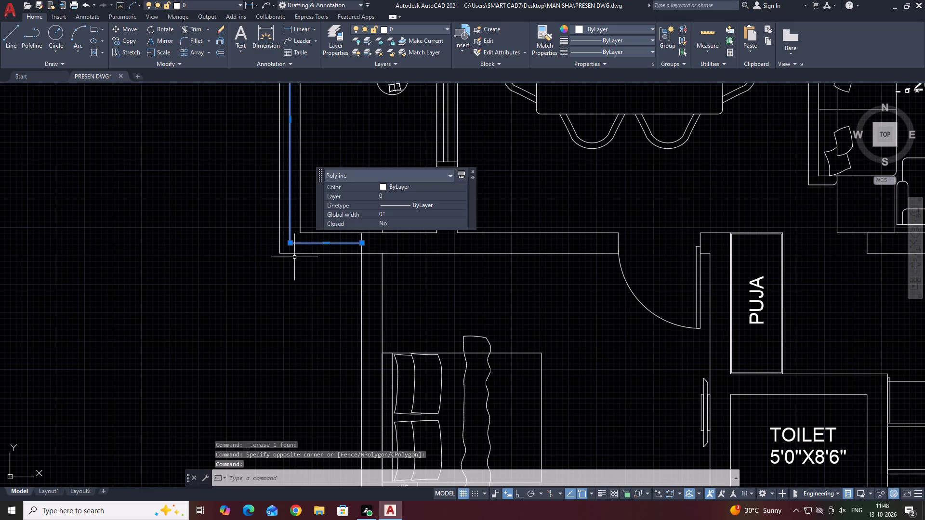
click(396, 211)
double_click(393, 213)
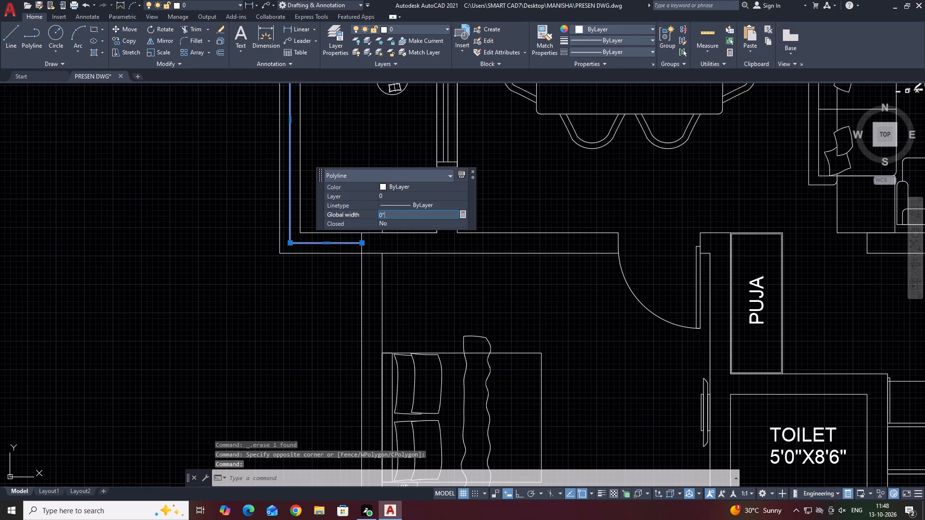
key(3)
key(Return)
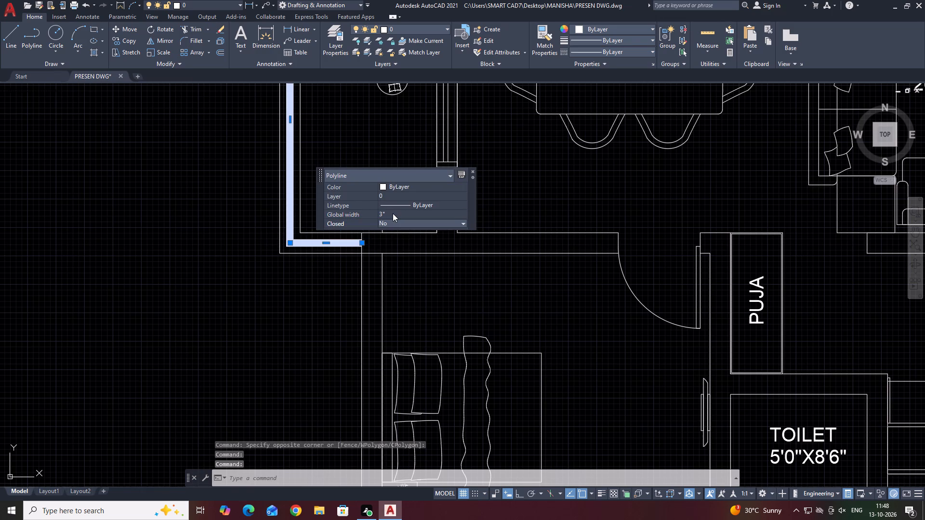
click(393, 213)
key(1)
key(Return)
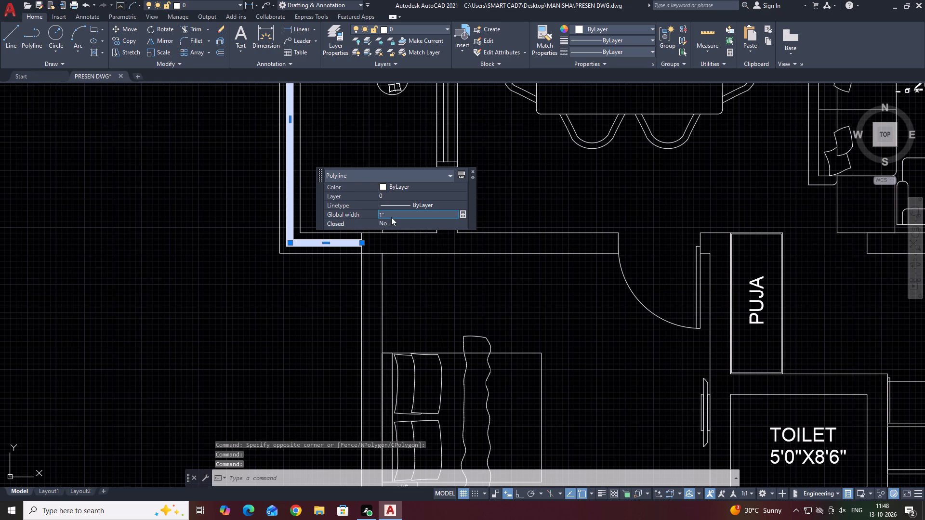
click(474, 172)
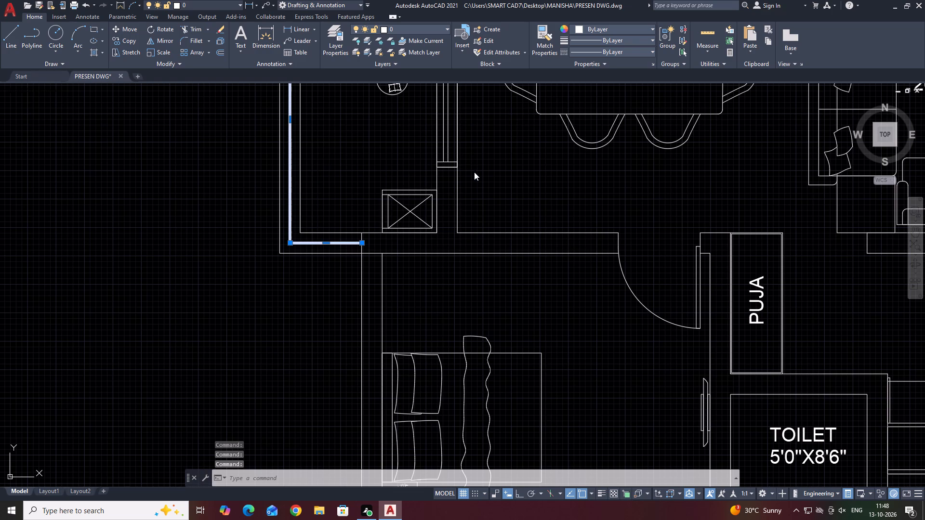
right_click(370, 191)
click(420, 361)
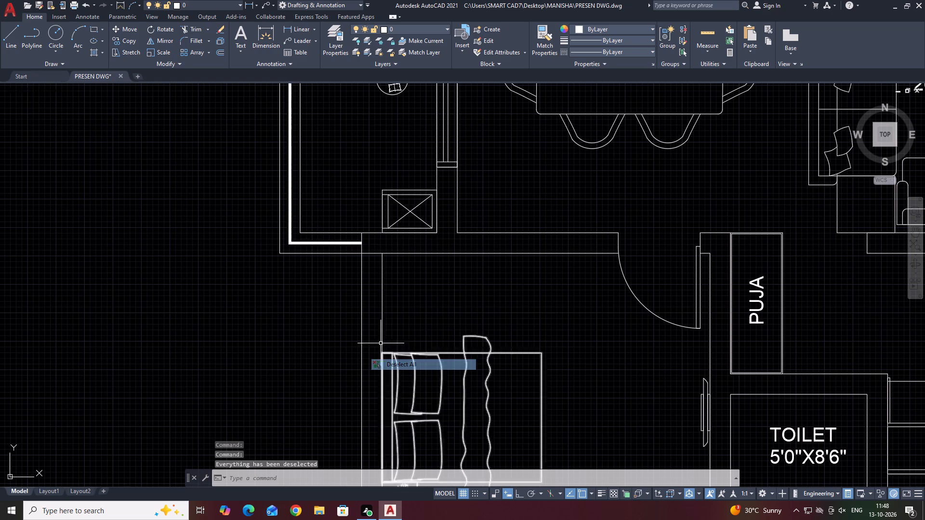
Examine the whole floor plan, including the bedroom 01 doorway and the kitchen, utility and master bedroom areas.
scroll(311, 247, down, 3)
middle_drag(522, 183, 492, 210)
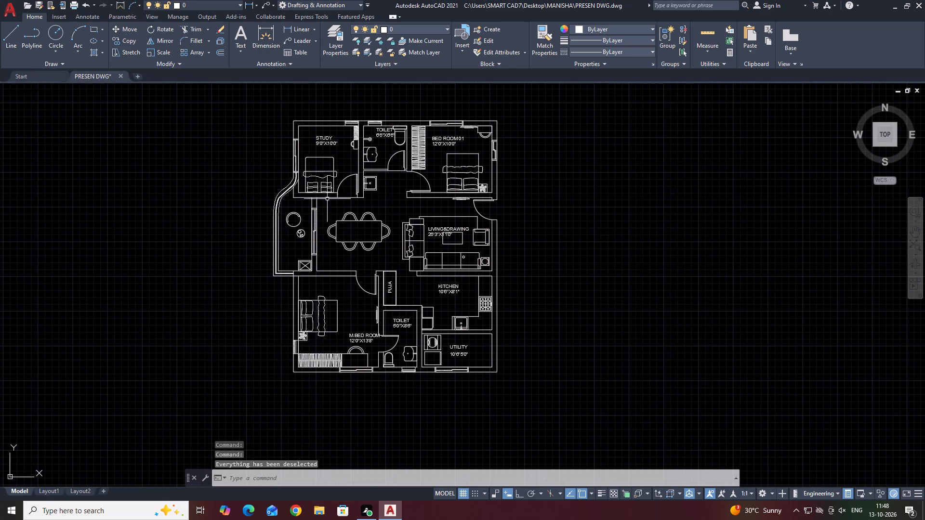
middle_drag(600, 217, 571, 220)
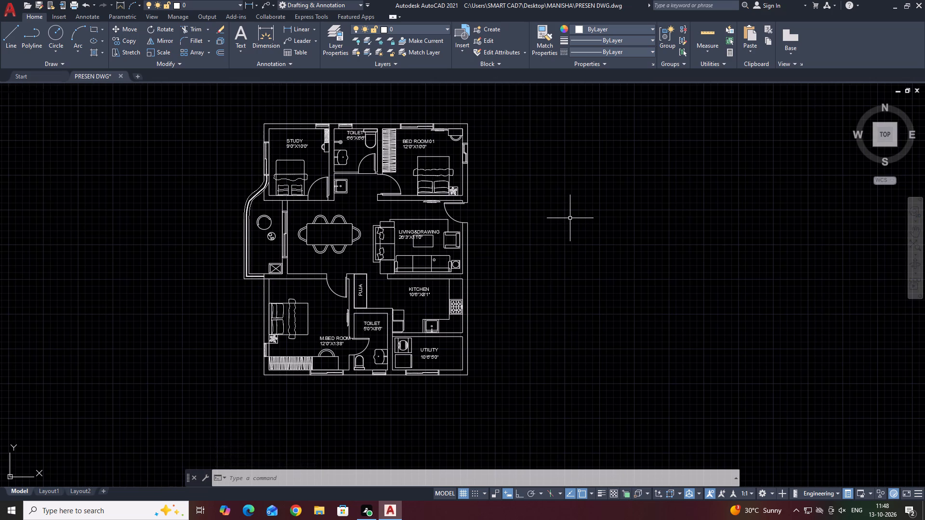
middle_drag(500, 189, 465, 189)
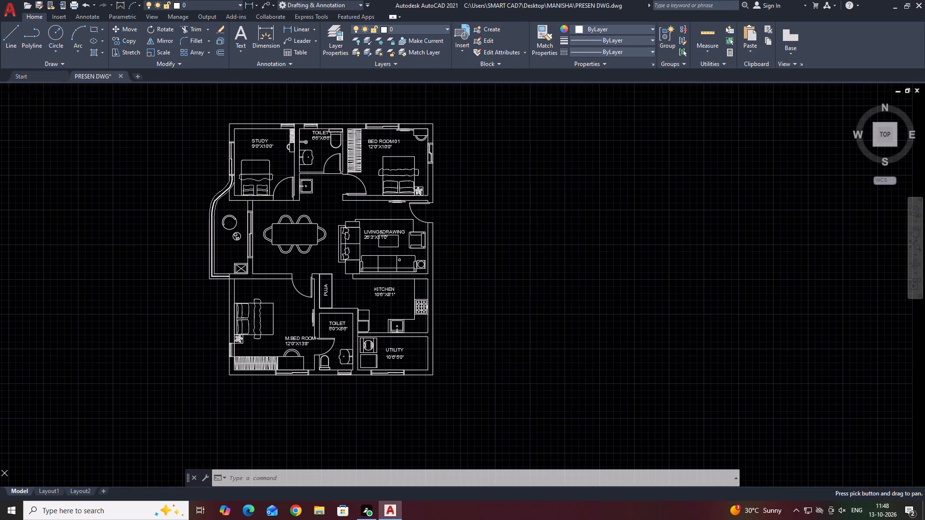
scroll(337, 174, up, 4)
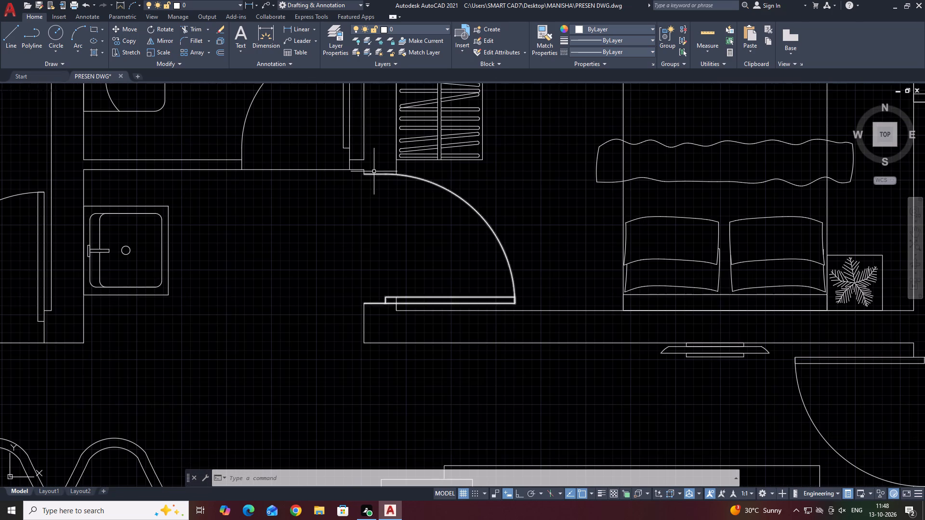
middle_drag(385, 168, 389, 193)
scroll(404, 192, down, 3)
middle_drag(675, 273, 602, 187)
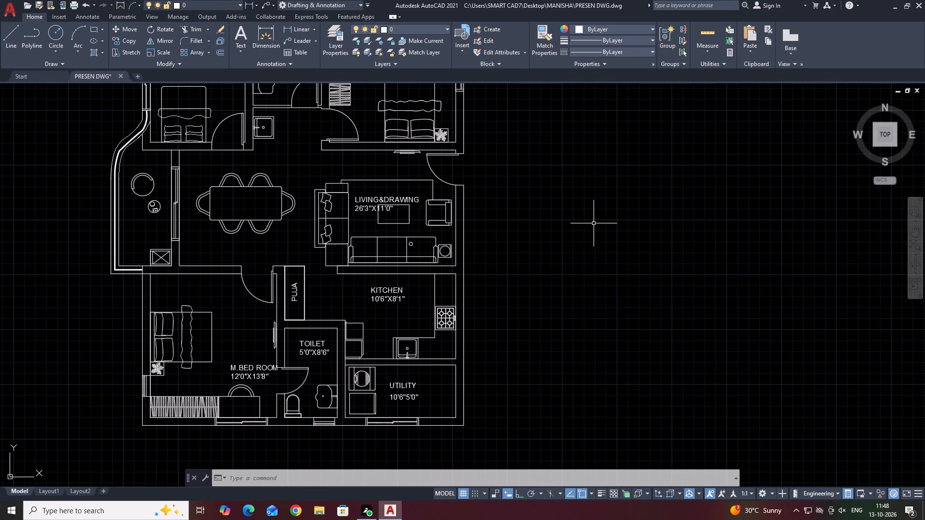
middle_drag(531, 276, 522, 185)
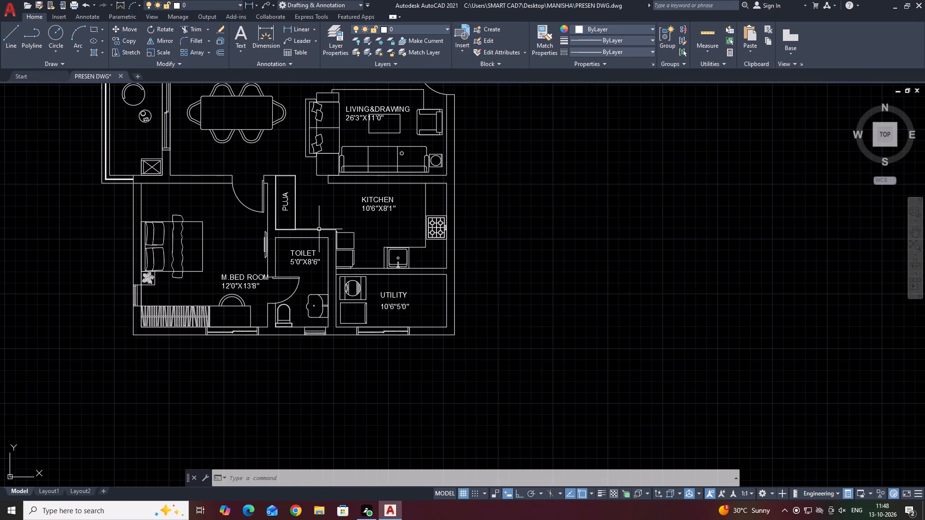
Make a block named SOUW from the shower symbol's four objects in the 6'6"X6'6" toilet.
scroll(405, 259, down, 3)
scroll(360, 202, up, 3)
scroll(383, 136, up, 3)
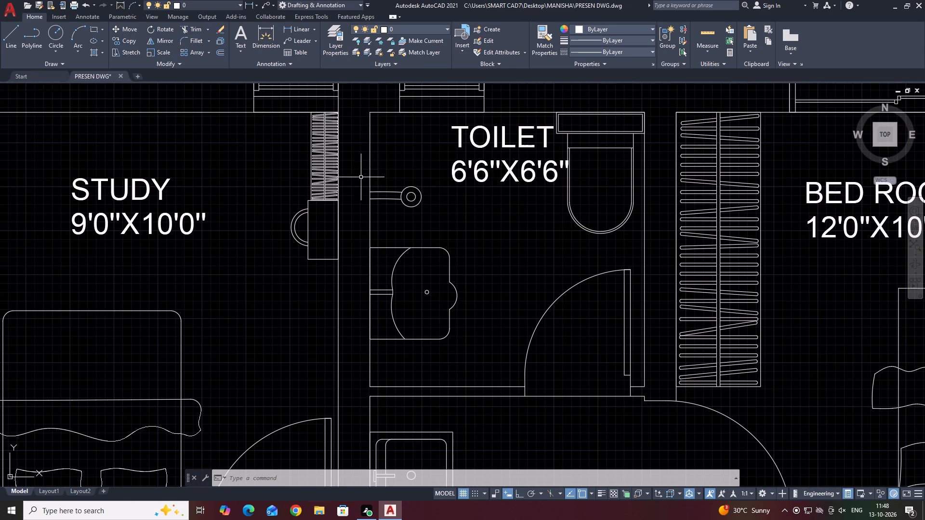
click(357, 178)
click(443, 216)
text(B S)
text(OU)
key(w)
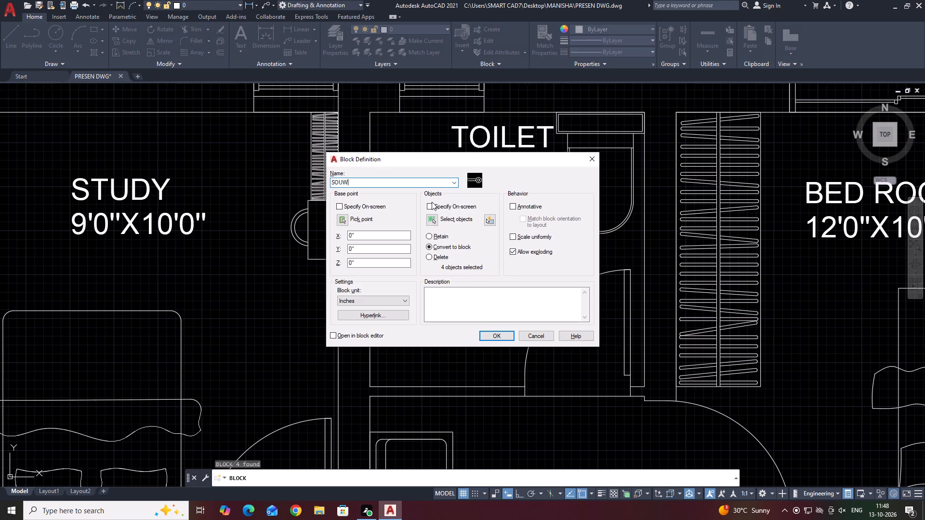
click(494, 333)
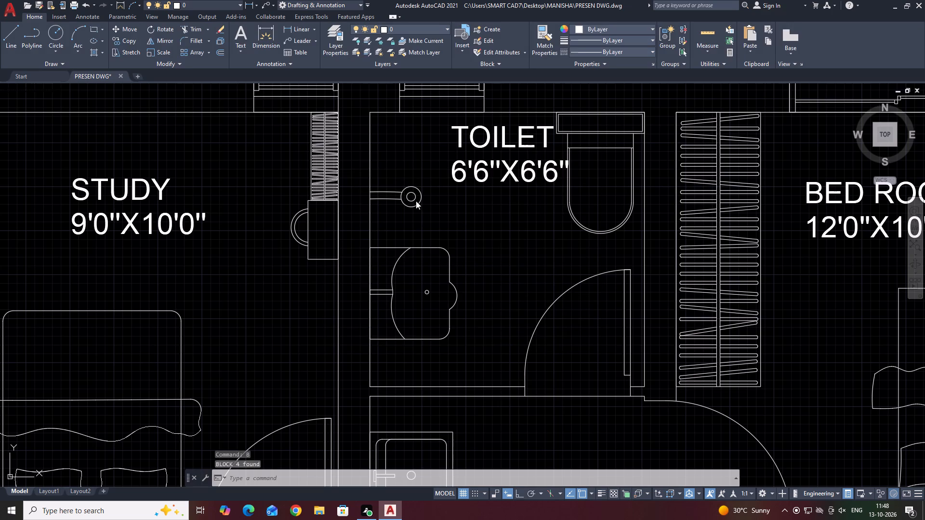
Copy the SOUW shower block into the 5'0"X8'6" toilet, near its northeast corner.
click(412, 206)
text(CO)
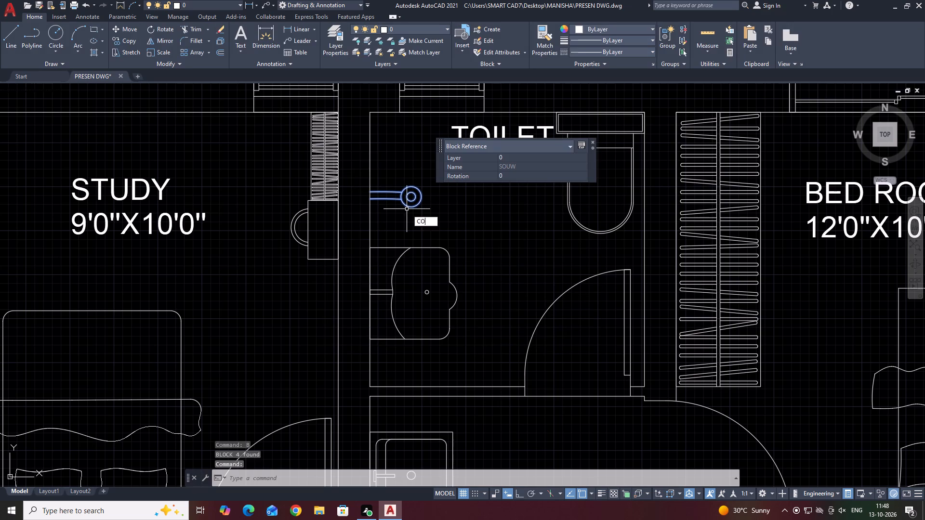
key(space)
click(386, 197)
scroll(441, 218, down, 4)
middle_drag(494, 322, 350, 111)
scroll(351, 171, down, 3)
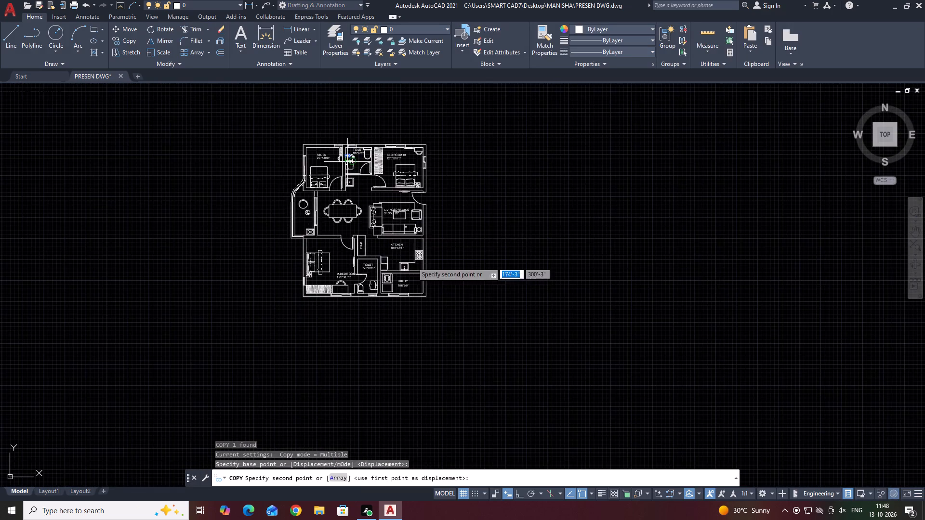
scroll(418, 278, up, 3)
scroll(243, 231, up, 2)
middle_drag(236, 214, 292, 247)
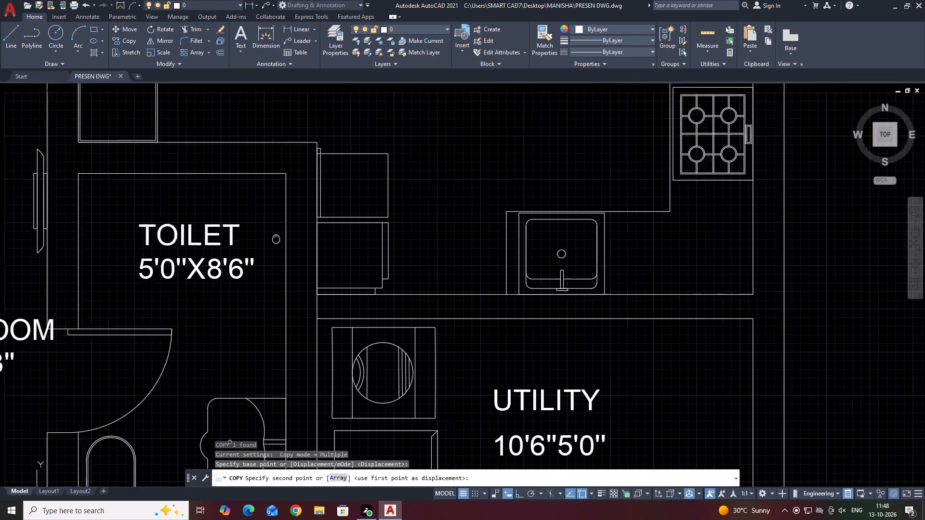
middle_drag(292, 247, 308, 248)
middle_drag(327, 251, 409, 259)
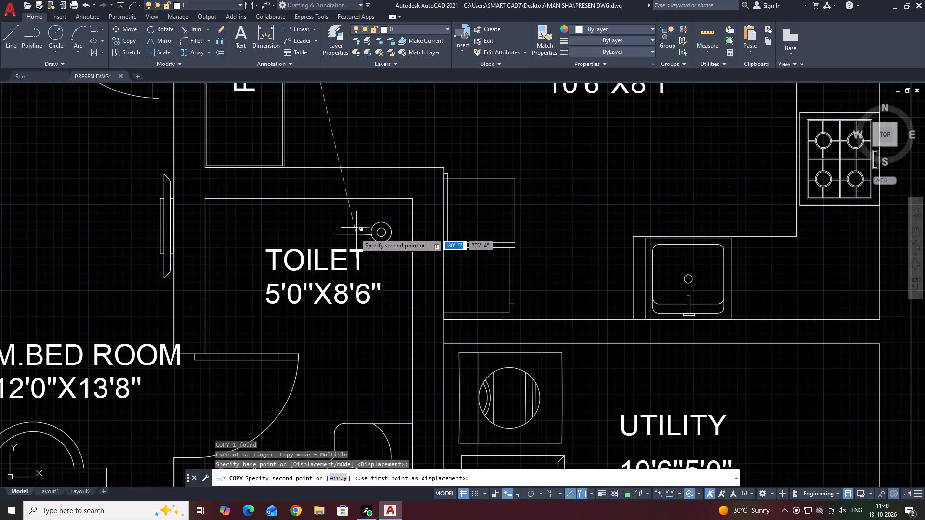
click(355, 232)
key(Escape)
Rotate the copied shower block 180 degrees about its circle's centre, with Ortho on, so its pipe faces east.
click(375, 224)
drag(362, 217, 360, 212)
key(r)
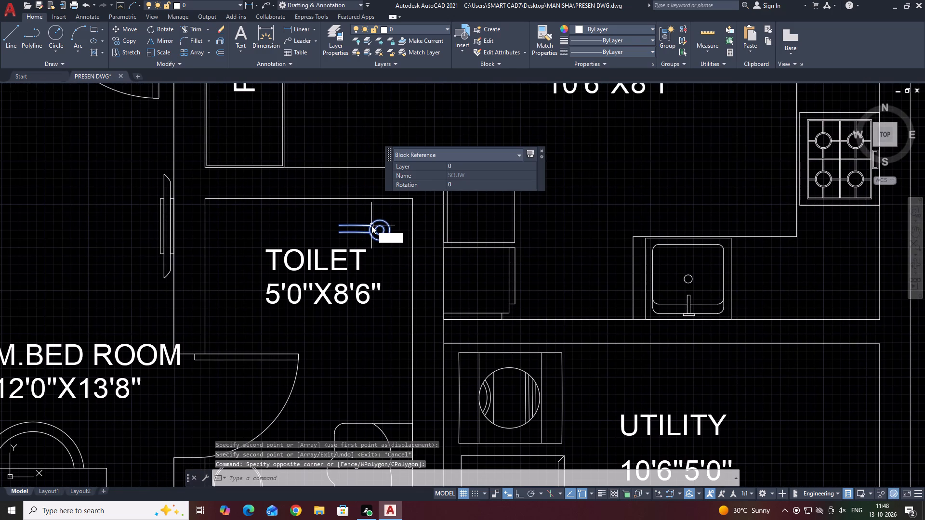
key(o)
key(space)
click(380, 232)
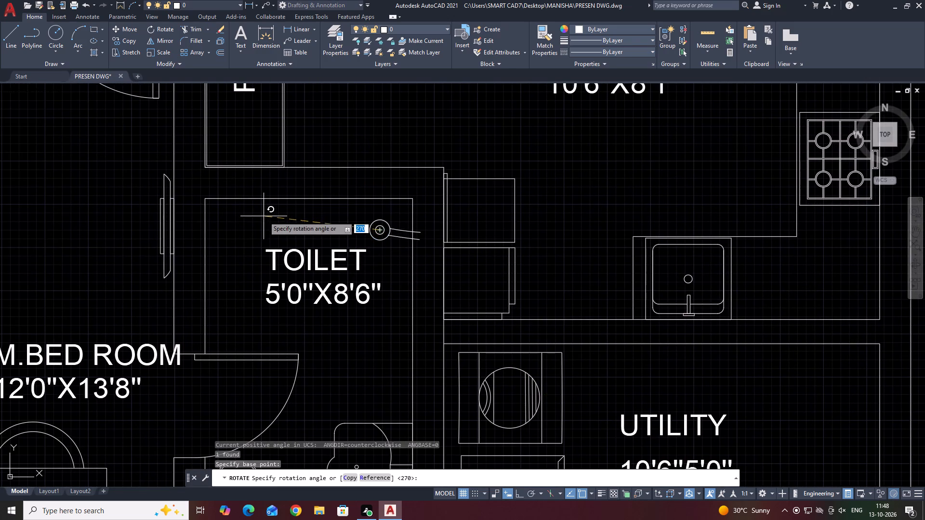
key(F8)
click(255, 226)
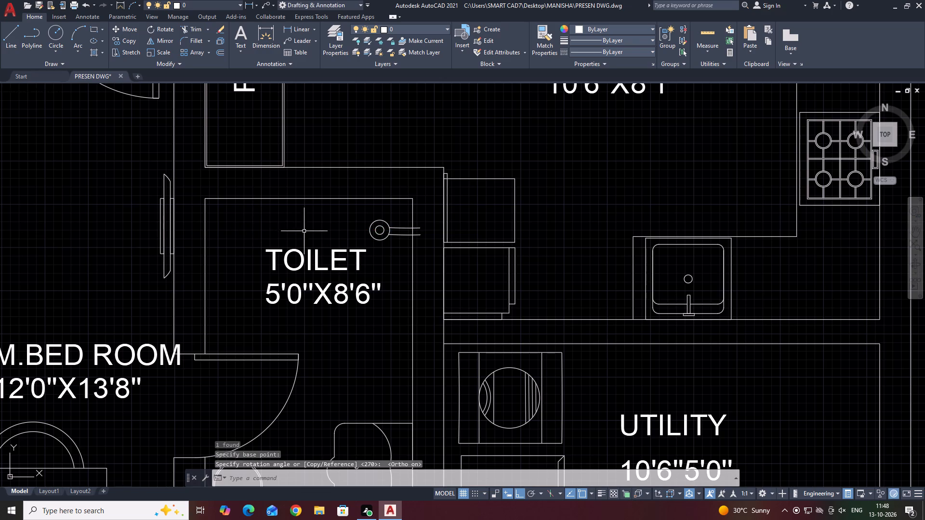
Move the rotated shower block slightly west so its pipe ends just inside the toilet's east wall.
click(374, 227)
key(m)
key(space)
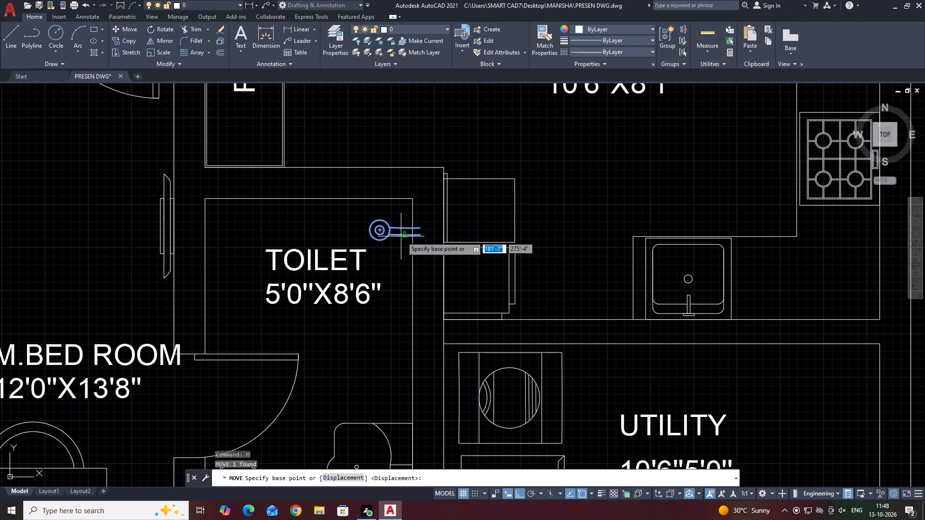
click(419, 227)
click(409, 229)
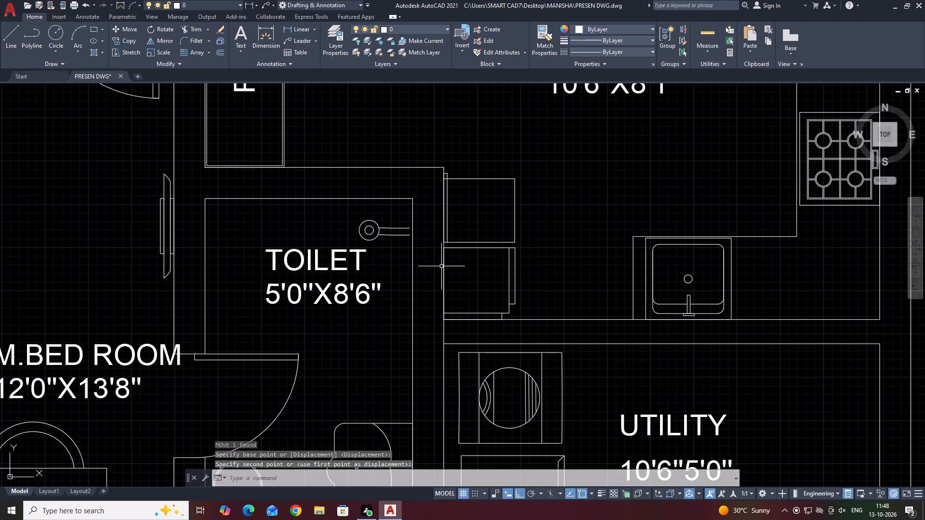
Move the SOUW shower block in the 5'0"X8'6" toilet east so its pipe ends on the east wall line.
scroll(402, 235, up, 3)
drag(407, 207, 404, 217)
click(395, 244)
middle_drag(409, 252, 396, 255)
key(m)
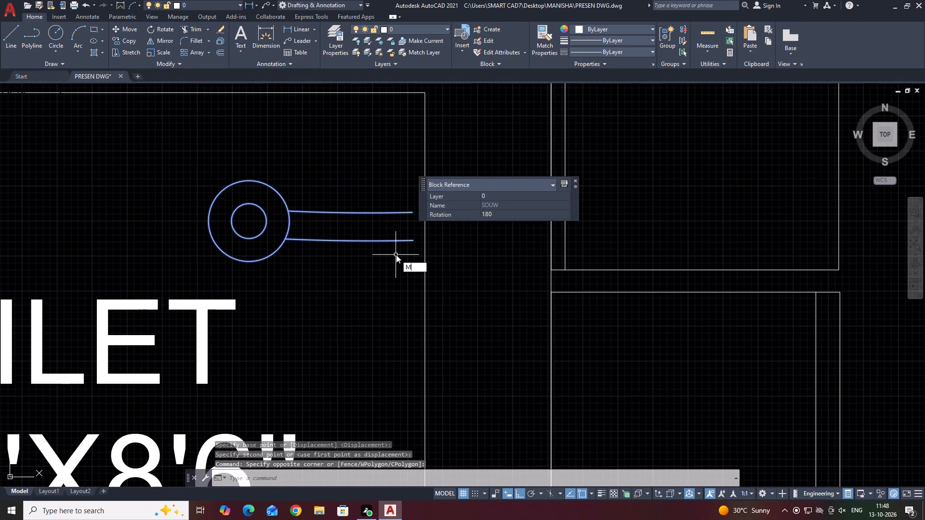
key(space)
click(413, 241)
click(423, 240)
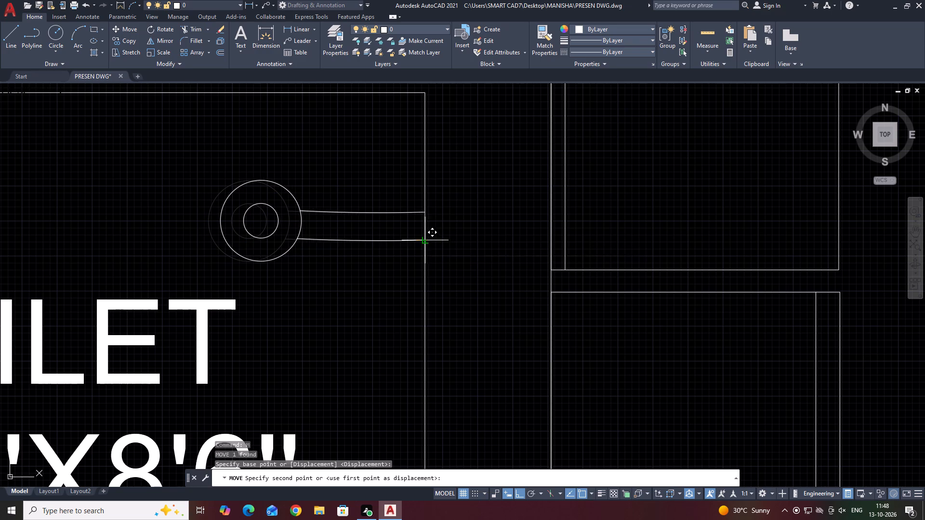
Move the wash basin in the 5'0"X8'6" toilet north along the east wall, away from the WC.
scroll(442, 231, down, 5)
middle_drag(415, 269, 474, 272)
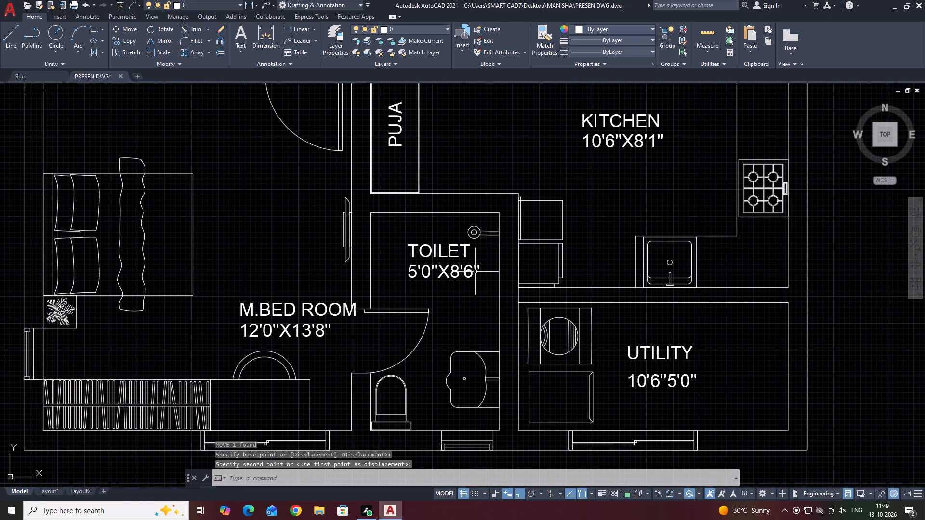
middle_drag(490, 316, 437, 275)
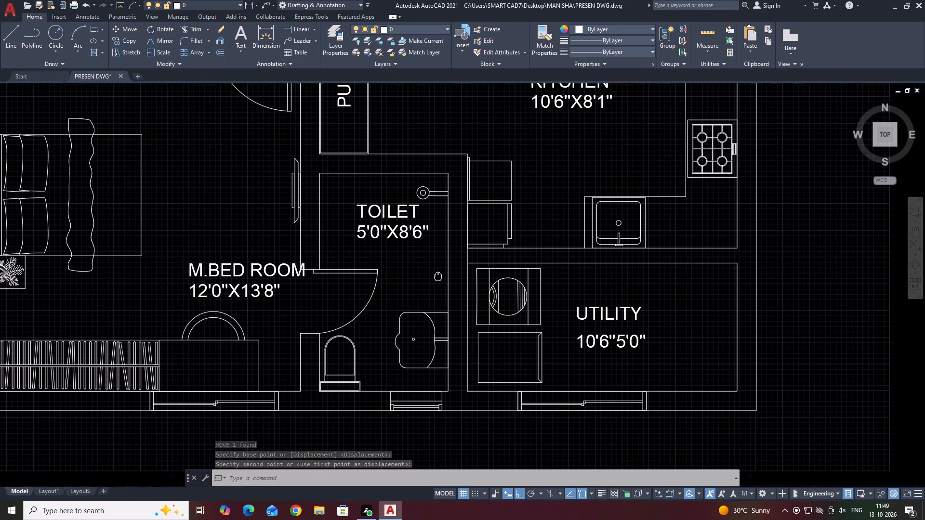
drag(419, 335, 418, 330)
click(390, 299)
key(m)
key(space)
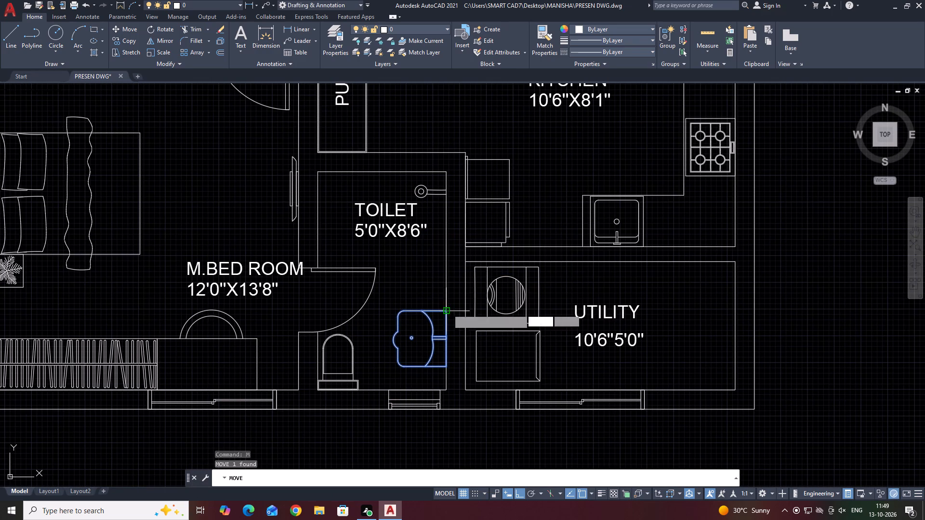
click(450, 339)
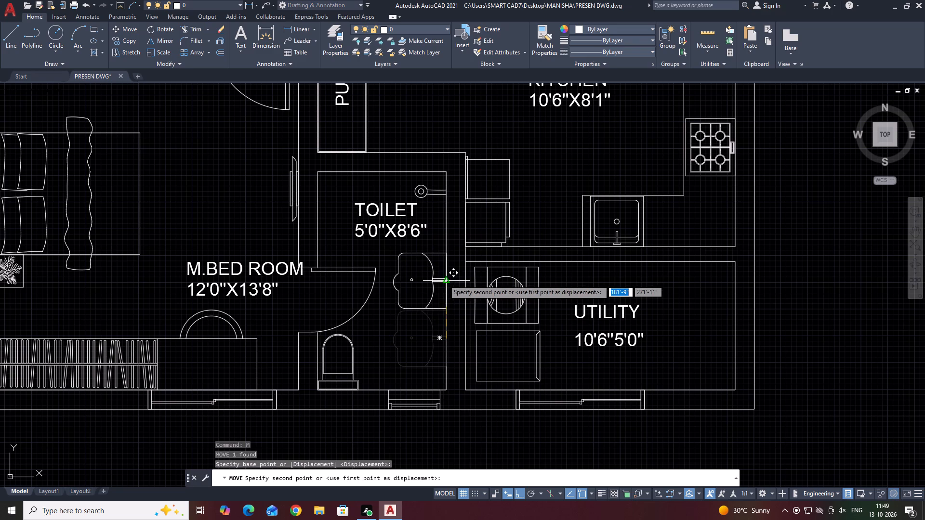
click(445, 274)
Examine the whole floor plan, including the utility's south wall, the kitchen and the living area.
scroll(484, 260, down, 2)
middle_drag(570, 268, 467, 230)
scroll(472, 237, down, 3)
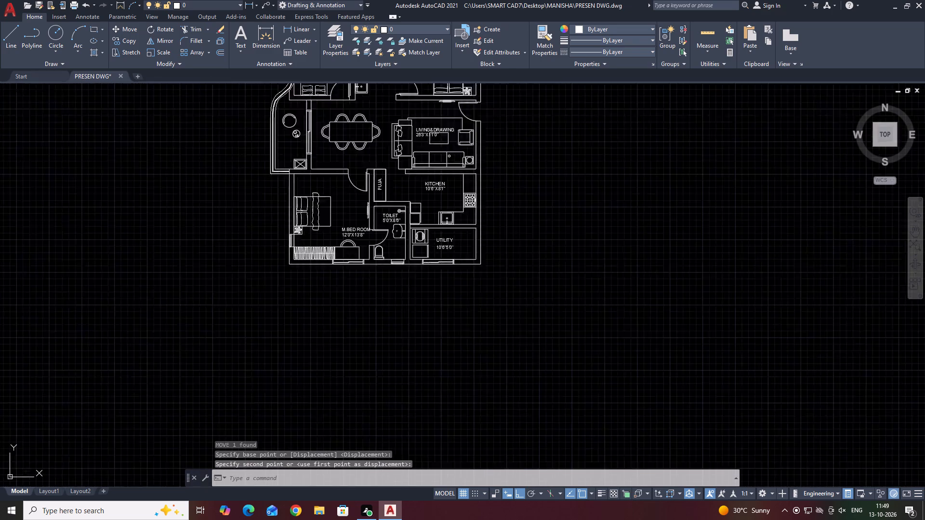
scroll(462, 264, up, 2)
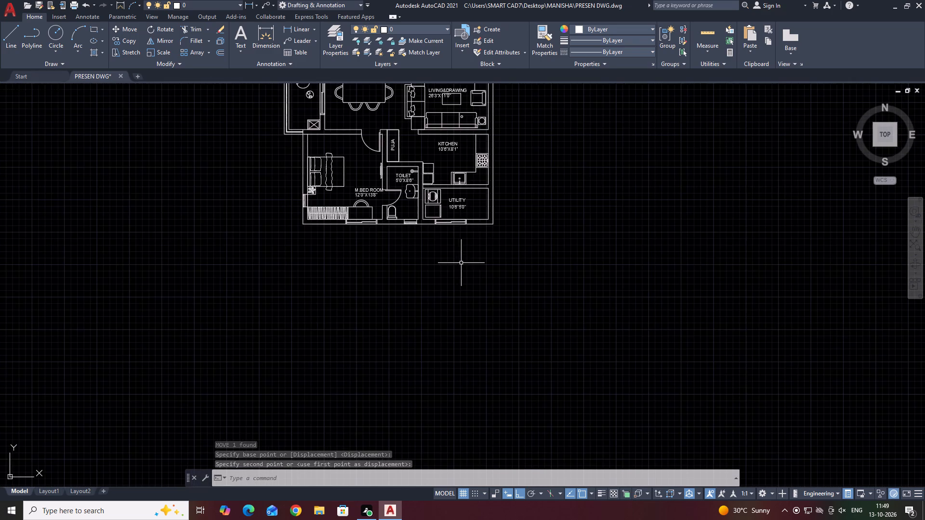
scroll(419, 217, up, 2)
middle_drag(419, 218, 426, 231)
scroll(479, 247, up, 3)
scroll(479, 247, down, 2)
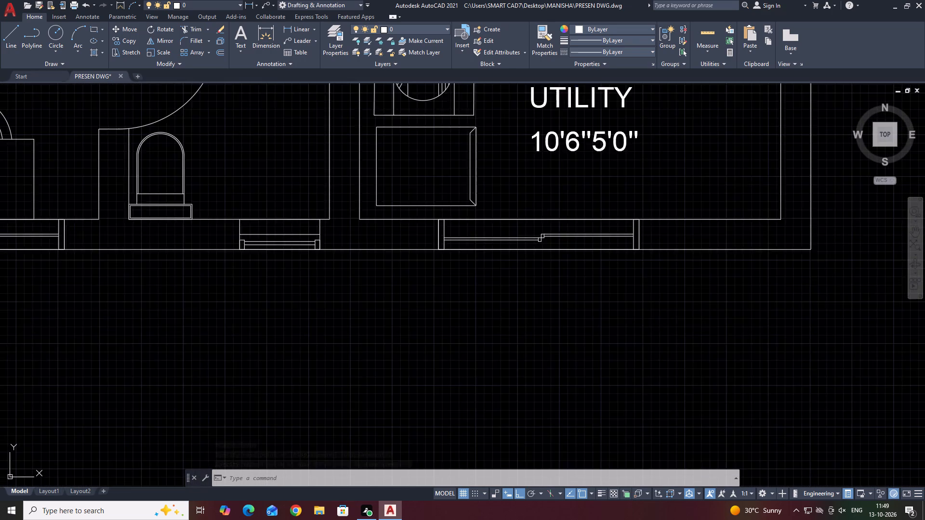
scroll(479, 247, down, 2)
middle_drag(529, 234, 457, 265)
middle_drag(515, 249, 489, 248)
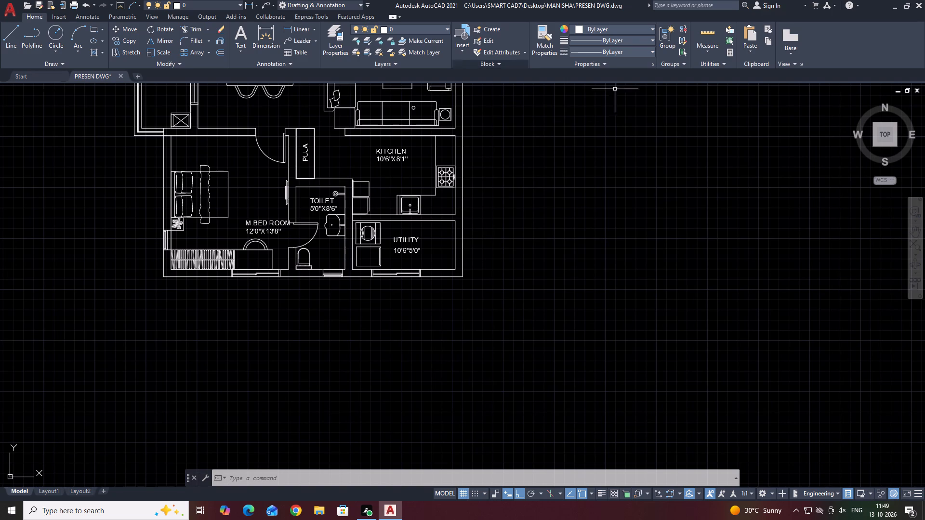
scroll(430, 277, down, 1)
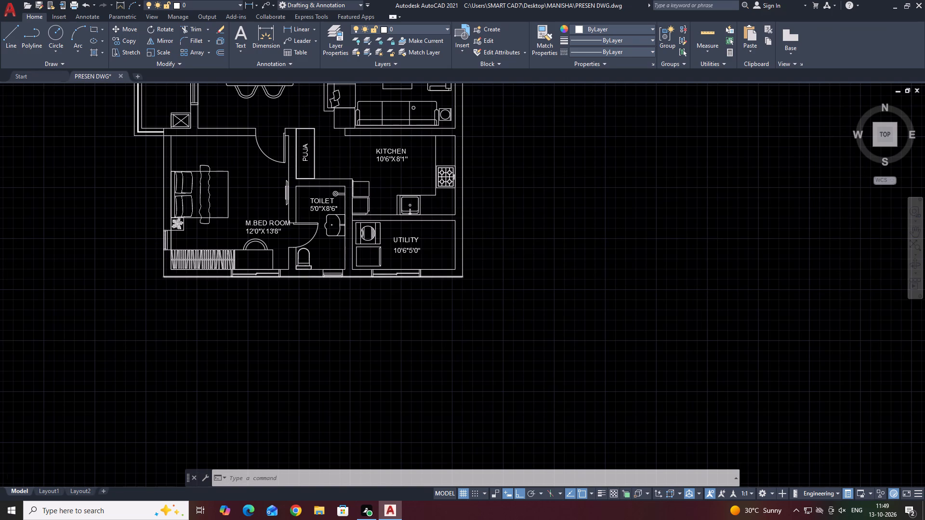
middle_drag(461, 181, 467, 242)
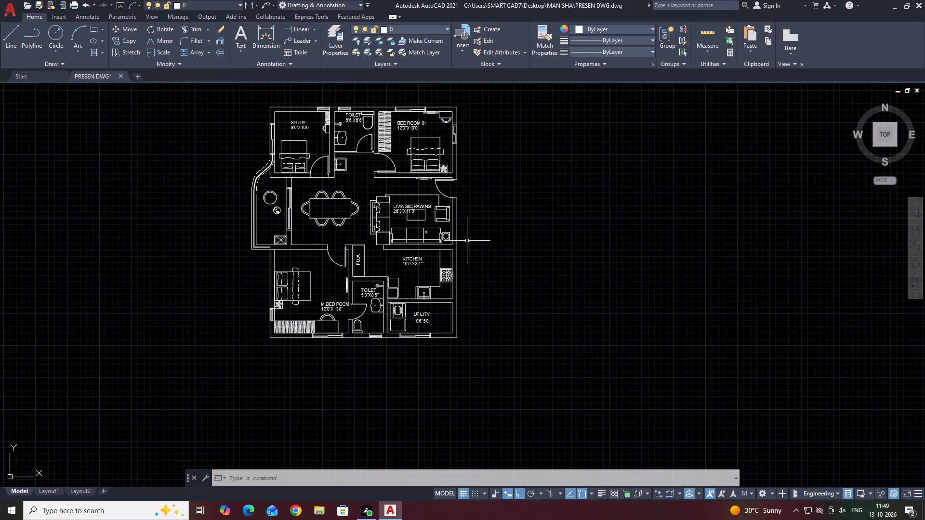
scroll(459, 278, up, 2)
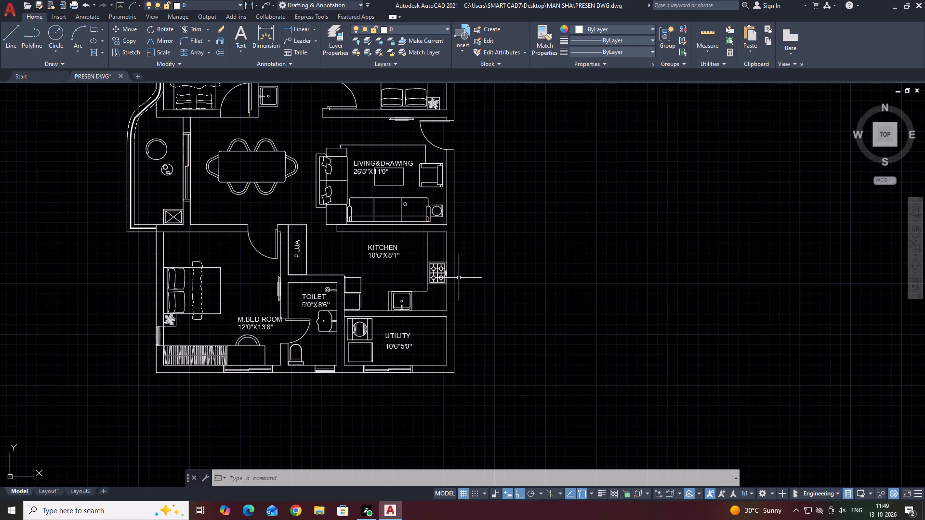
middle_drag(458, 277, 485, 314)
scroll(484, 313, down, 1)
middle_drag(441, 232, 444, 254)
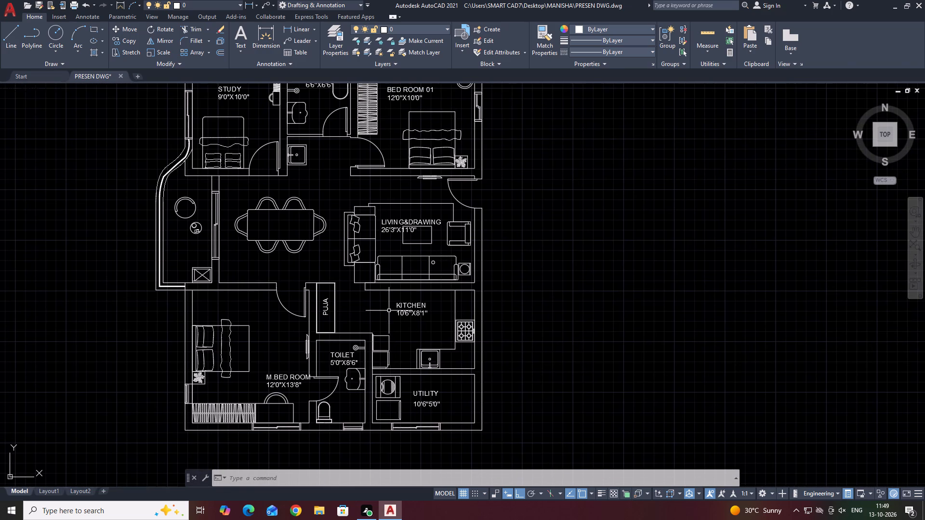
Draw two lines across the kitchen–utility wall, one level with the refrigerator's east edge and one with the sink counter's west edge.
click(5, 33)
scroll(385, 386, up, 3)
scroll(388, 325, up, 2)
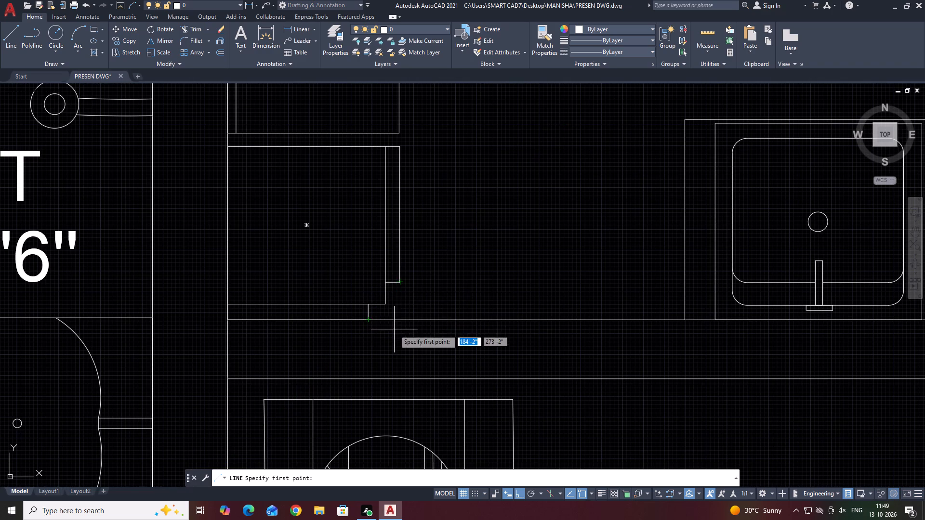
click(399, 321)
click(402, 378)
key(space)
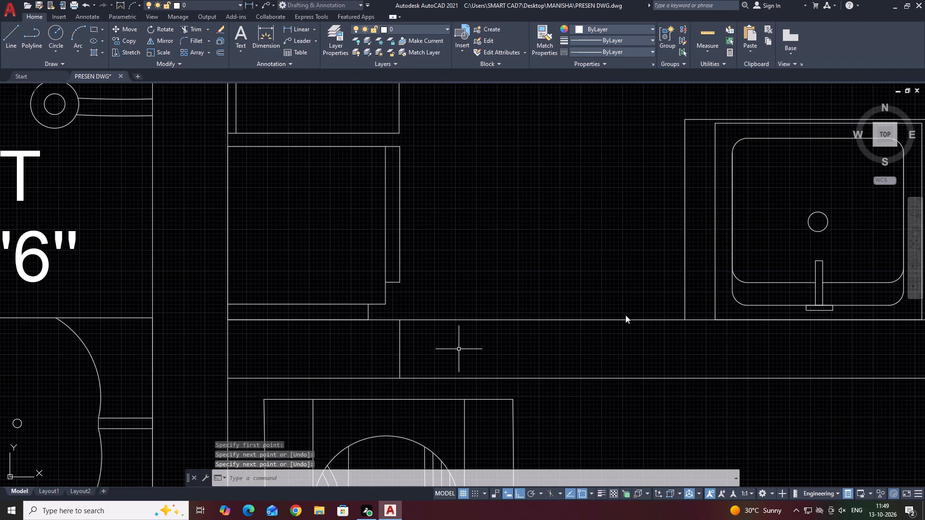
middle_drag(627, 314, 395, 274)
key(space)
click(453, 280)
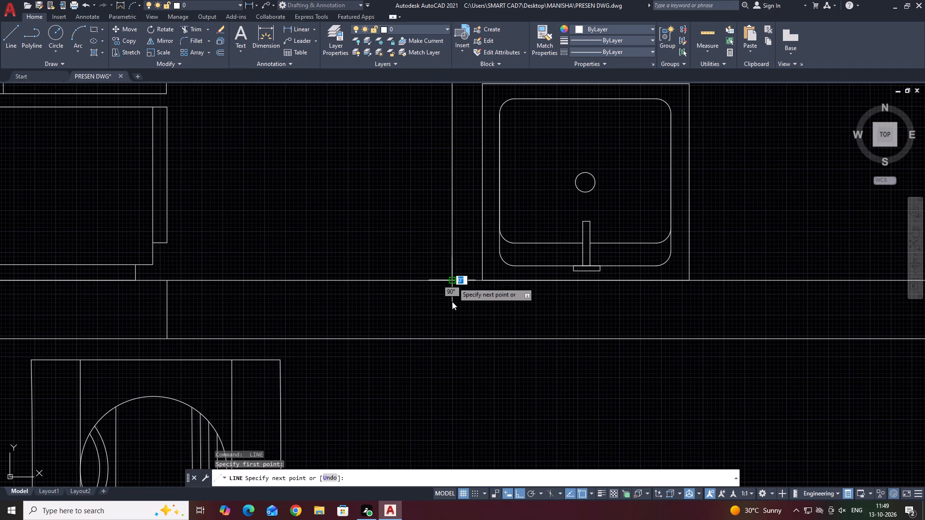
click(454, 342)
key(space)
Trim the kitchen-side wall line between the two new cross lines.
text(TR)
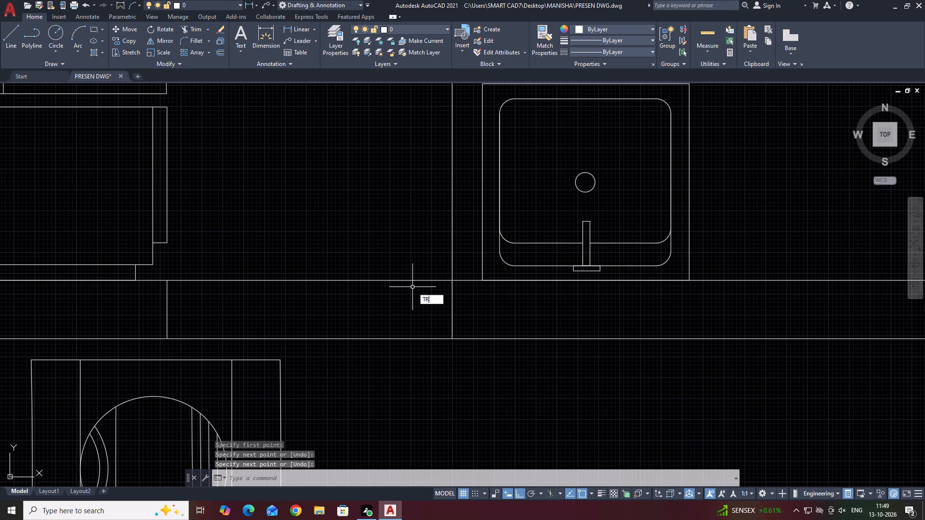
key(space)
click(407, 273)
click(393, 306)
scroll(423, 298, down, 4)
key(Escape)
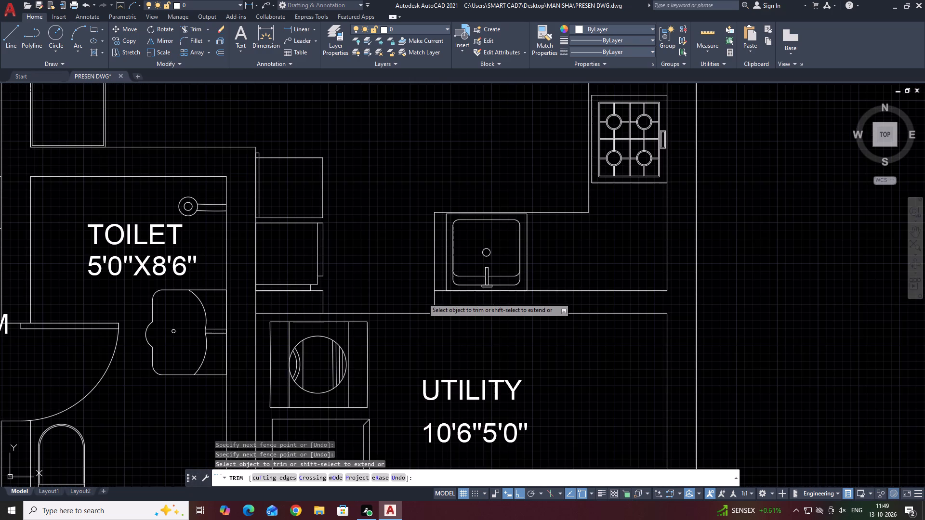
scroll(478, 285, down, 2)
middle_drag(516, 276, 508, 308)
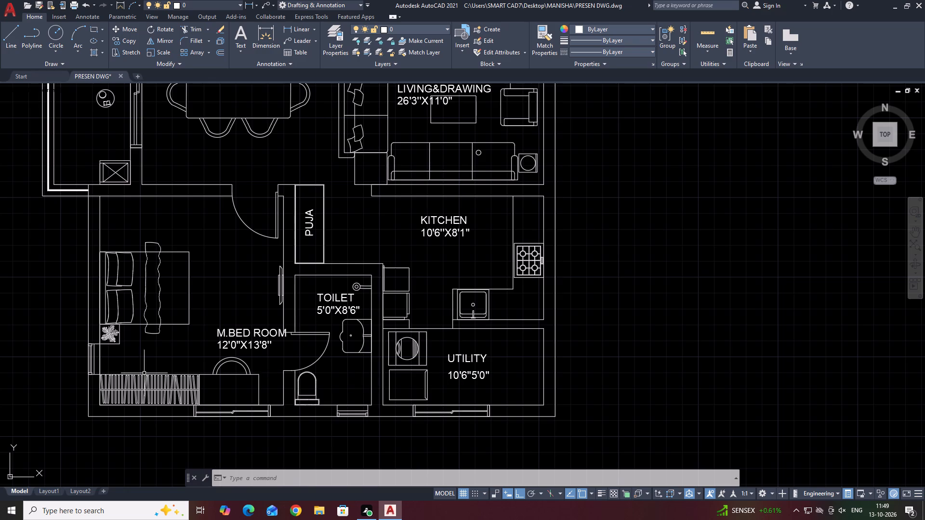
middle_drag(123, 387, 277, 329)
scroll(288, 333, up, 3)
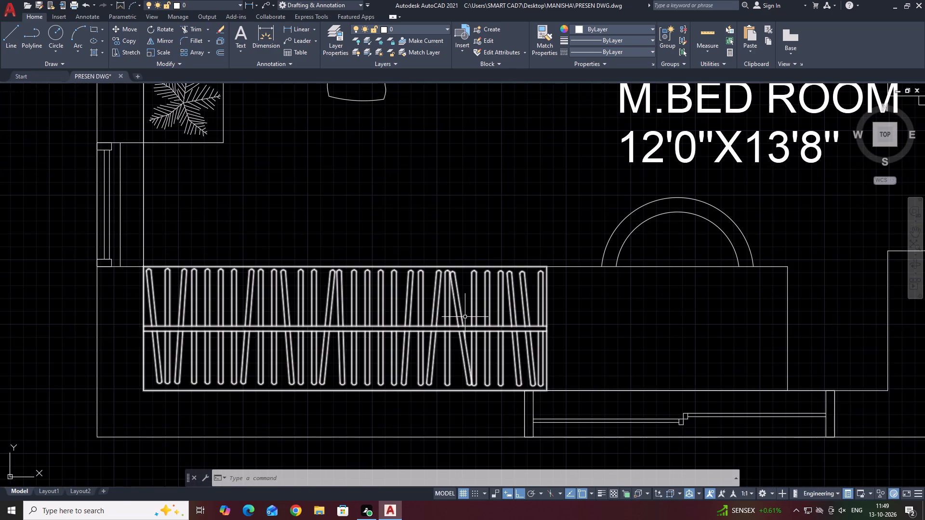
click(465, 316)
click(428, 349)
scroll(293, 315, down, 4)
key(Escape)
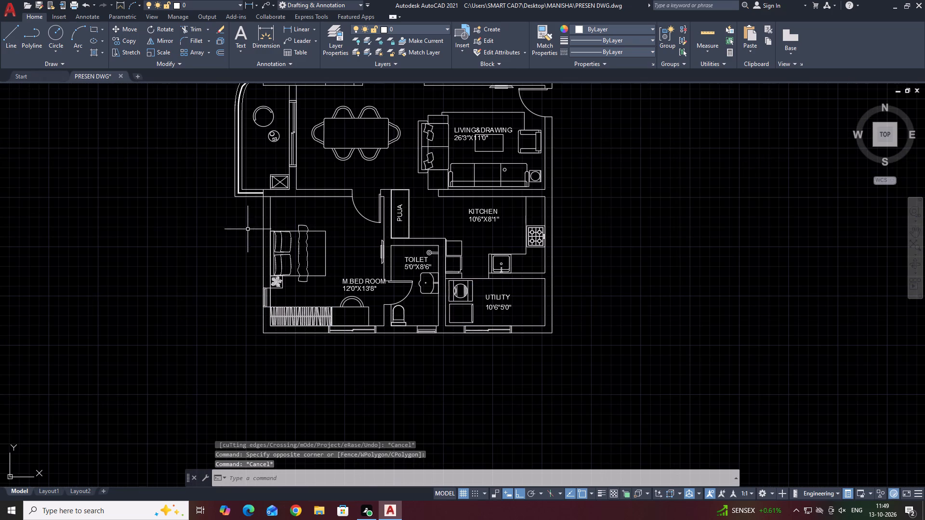
Trim the short line crossing the M.BED ROOM's west wall where it meets the north wall below the balcony.
middle_drag(307, 206, 346, 261)
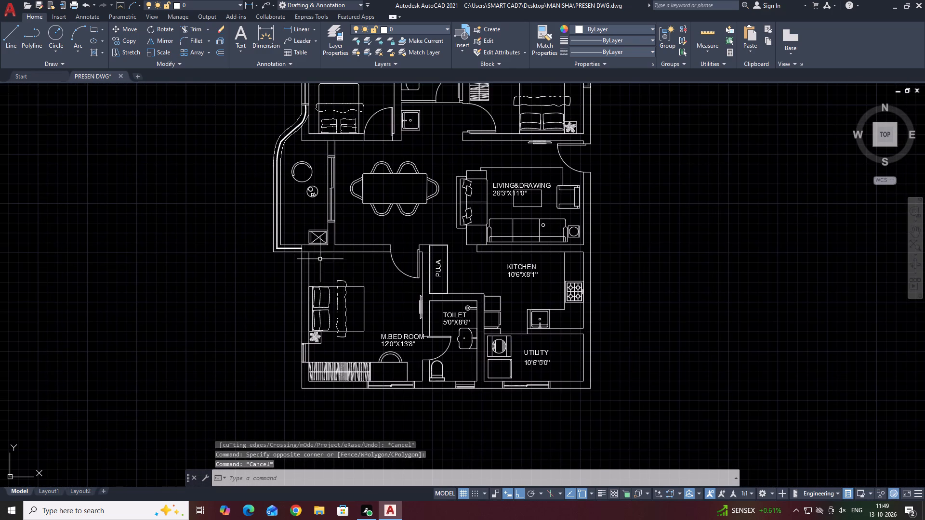
key(t)
text(R)
key(space)
scroll(300, 258, up, 2)
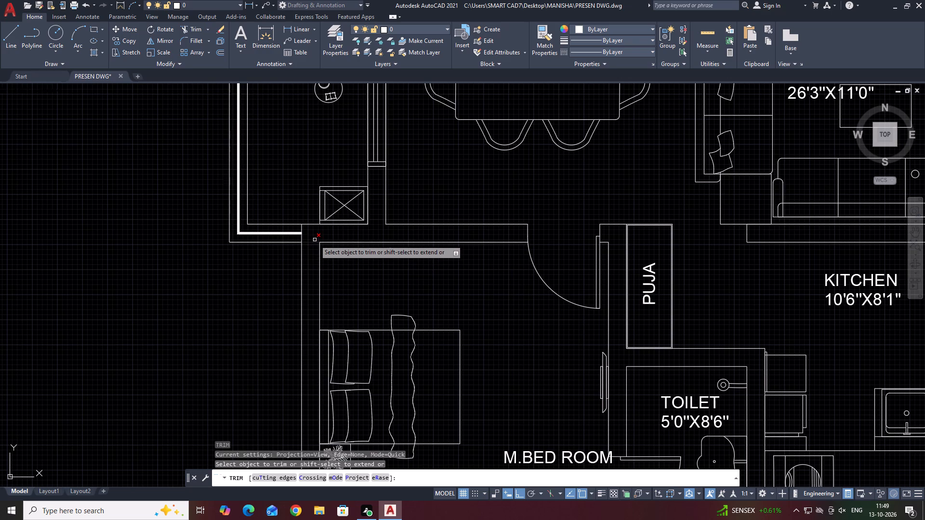
click(314, 241)
key(Escape)
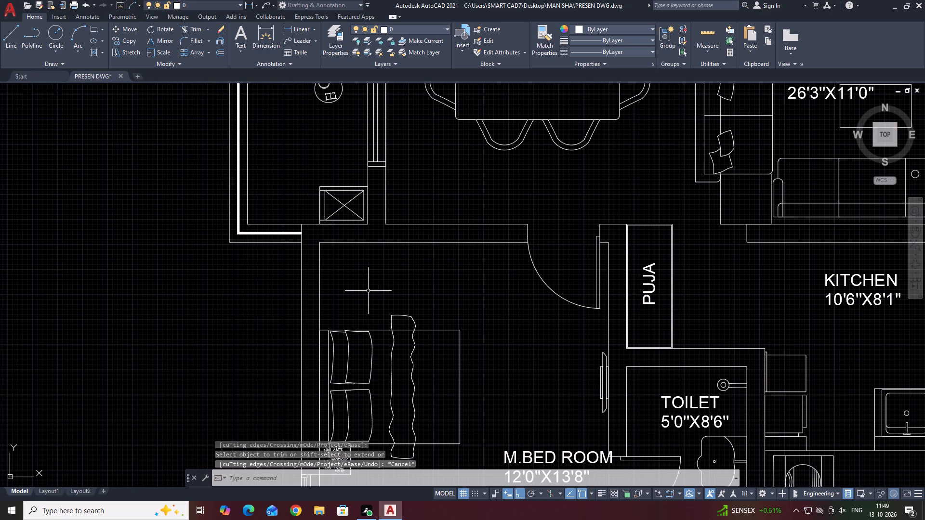
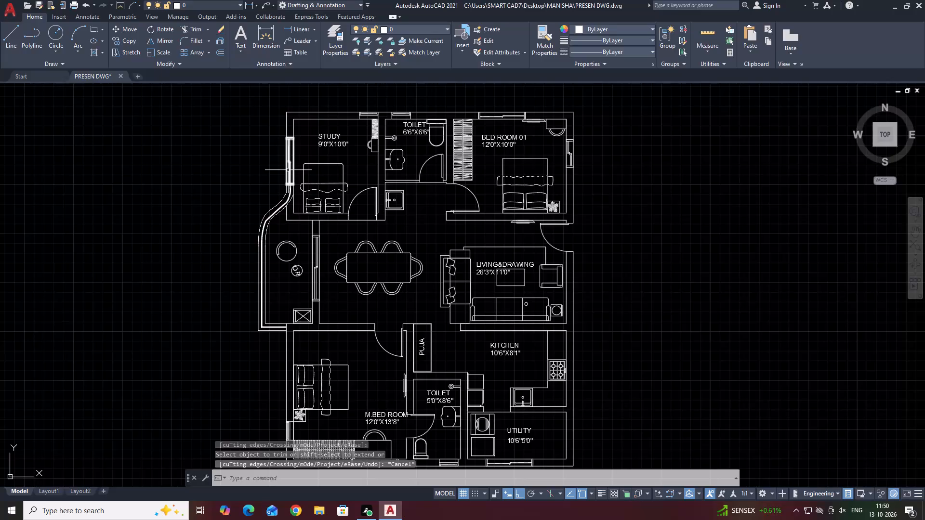
Save the drawing as PRESEN DWG.dwg in AutoCAD 2018 Drawing format, replacing the existing file.
middle_drag(448, 153, 423, 169)
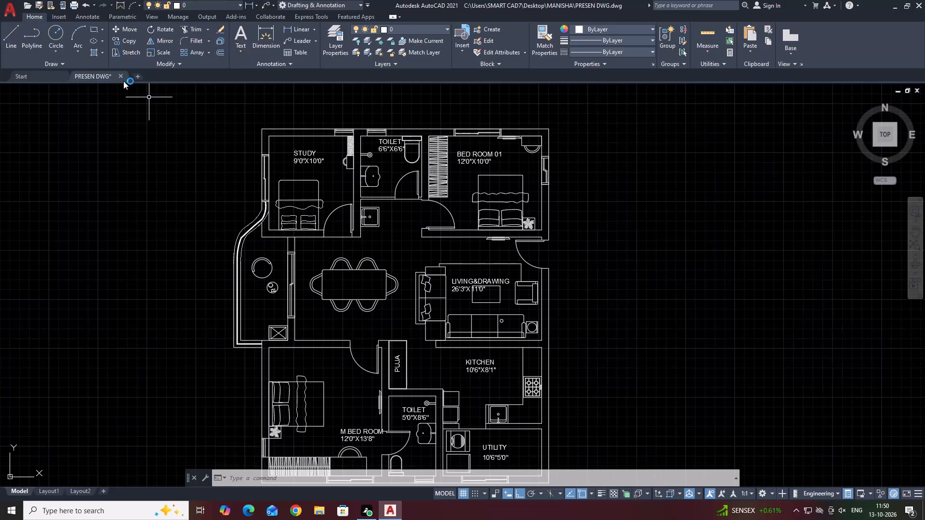
click(6, 10)
click(40, 121)
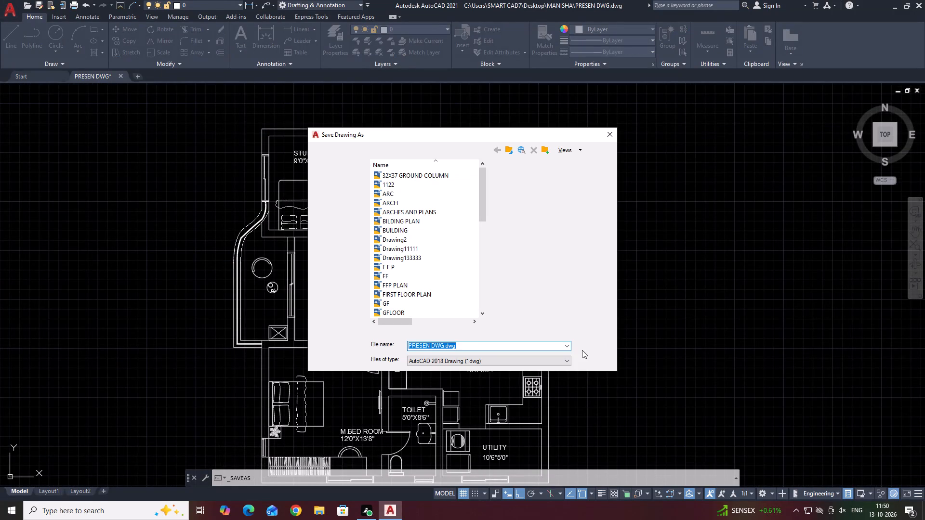
click(588, 346)
click(459, 276)
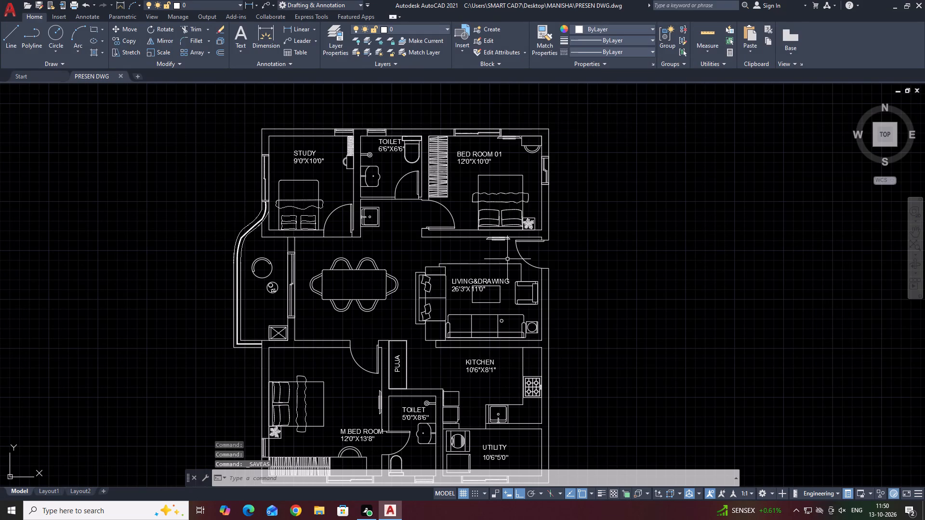
Hatch the walls around the study, the upper toilet and Bed Room 01 with a Solid fill, leaving the study's lower wall unfilled.
middle_drag(575, 254, 506, 261)
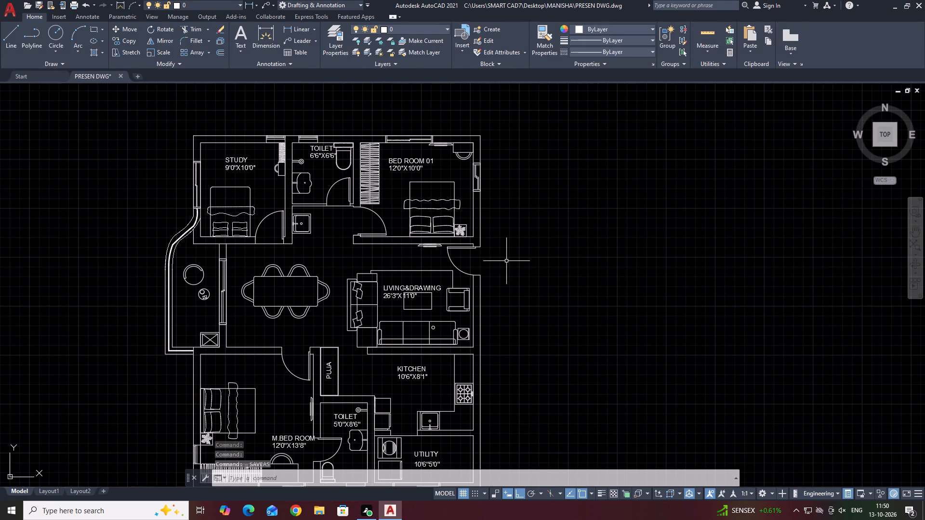
text(H)
key(space)
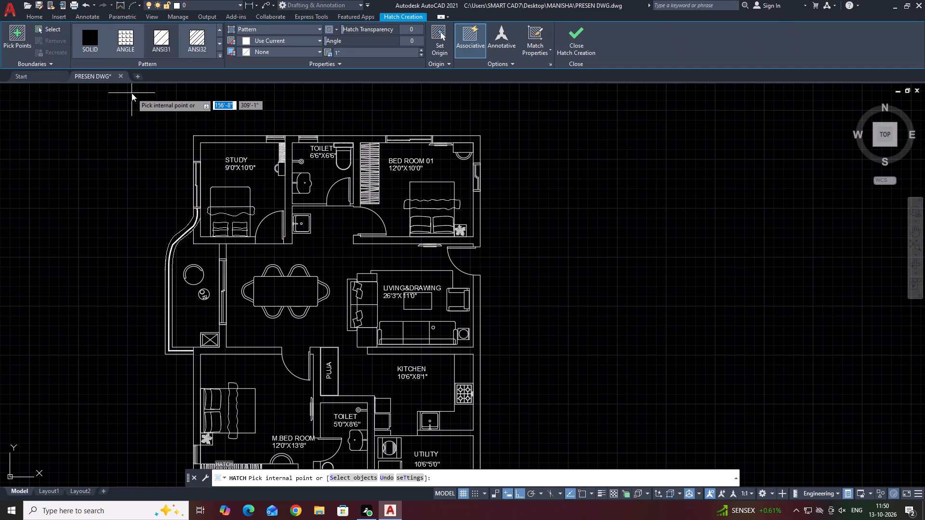
click(265, 27)
click(258, 41)
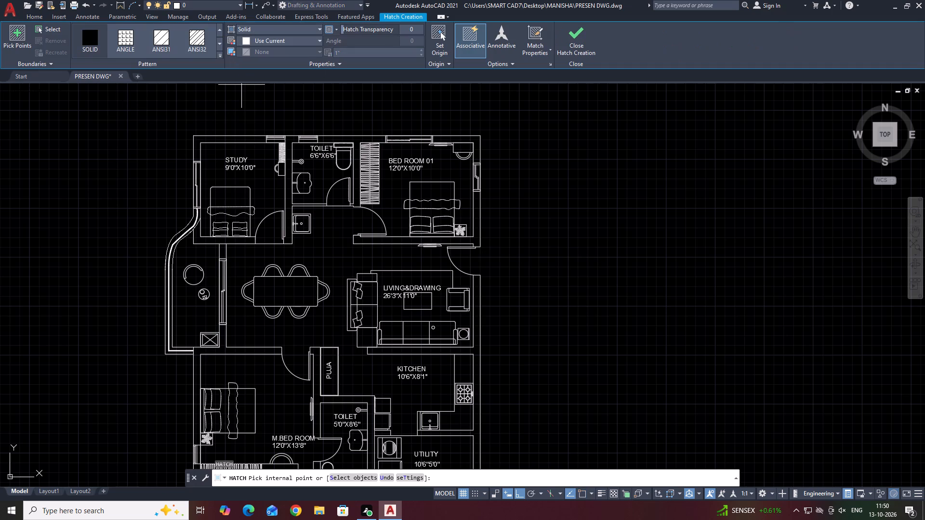
click(213, 139)
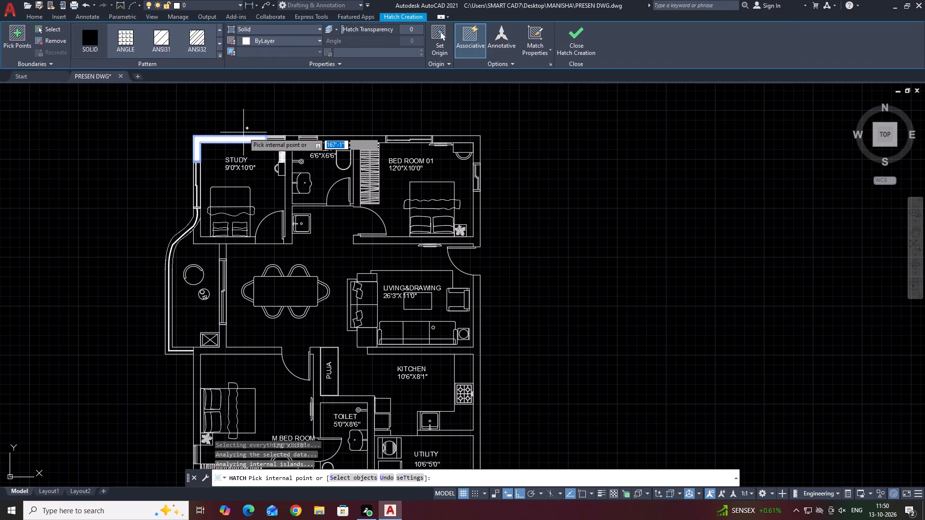
click(349, 140)
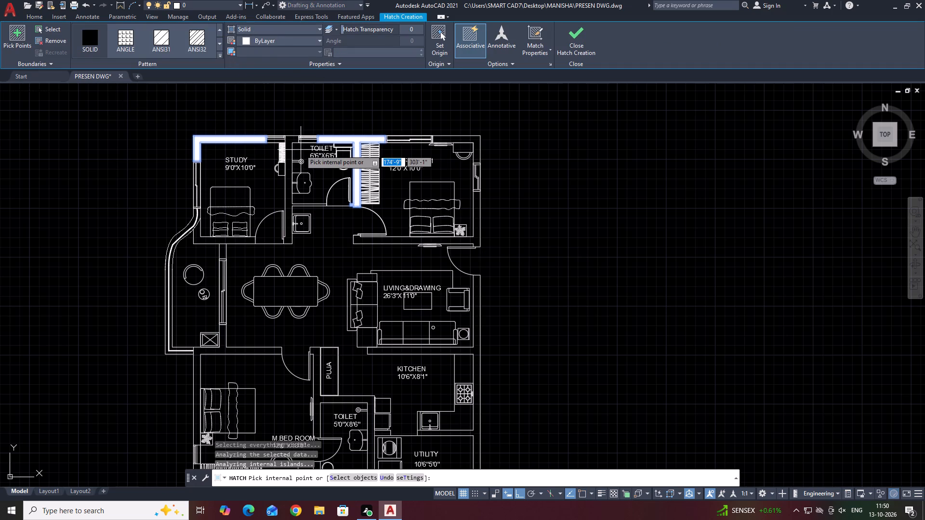
click(289, 164)
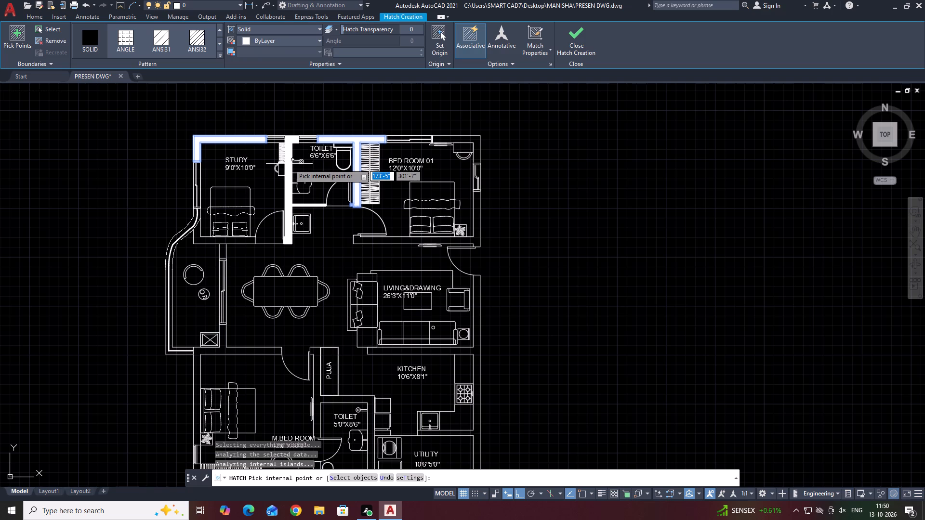
click(395, 239)
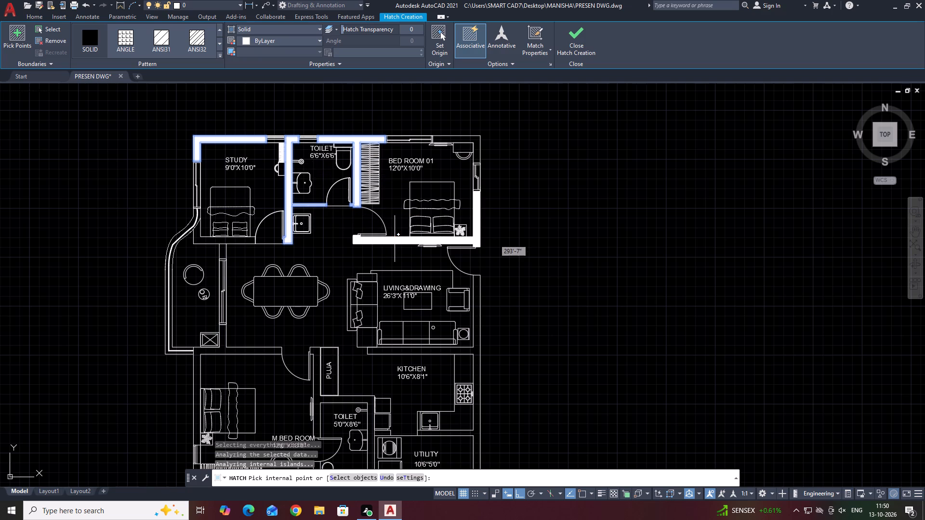
click(477, 145)
key(space)
Solid-hatch the outer wall along the living room, kitchen and utility with its branches, plus the walls around the puja and lower toilet.
middle_drag(502, 320, 470, 228)
key(space)
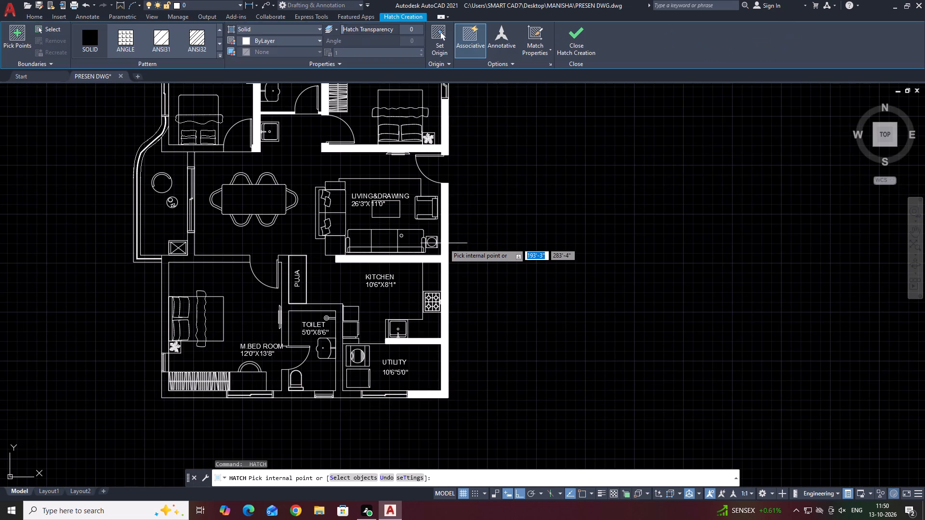
click(445, 246)
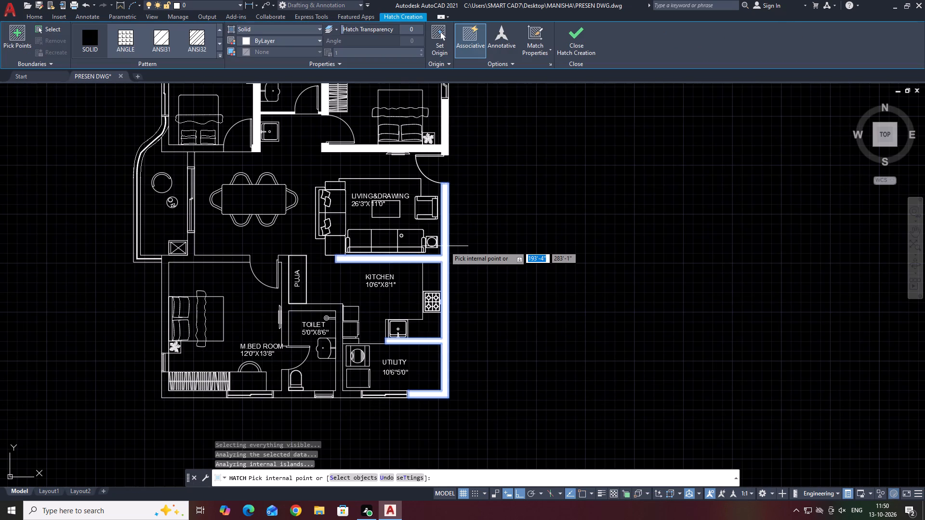
key(space)
middle_drag(344, 346, 372, 337)
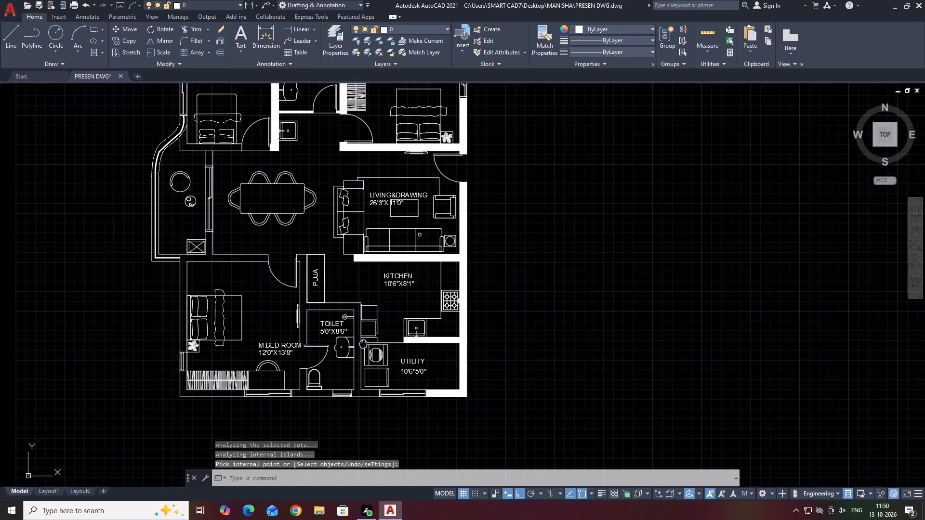
middle_drag(372, 337, 399, 265)
key(space)
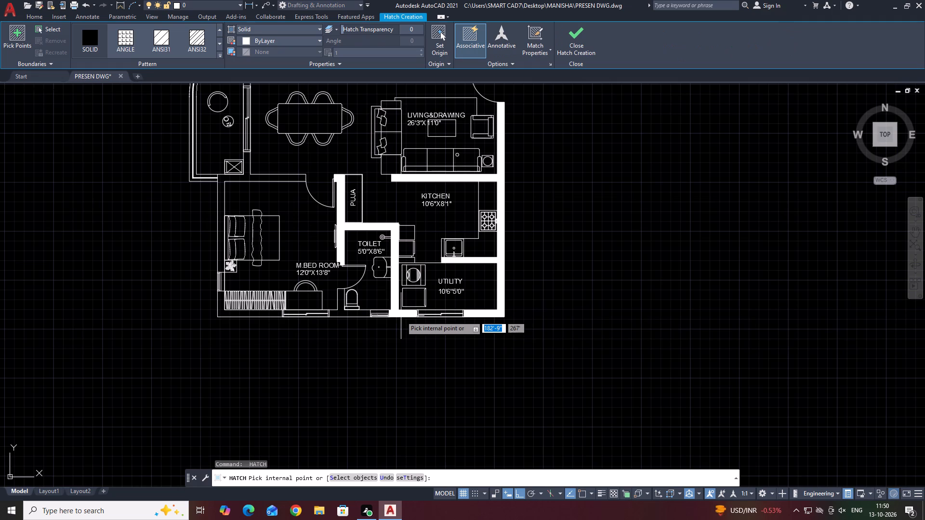
click(401, 316)
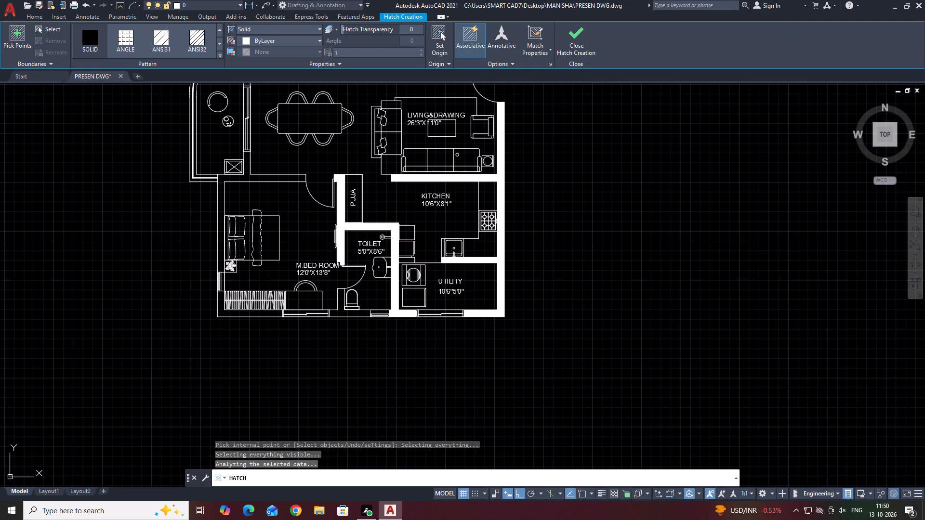
key(space)
Move the M.BED ROOM label slightly left so it sits centred above its 12'0"X13'8" size text.
scroll(336, 260, up, 4)
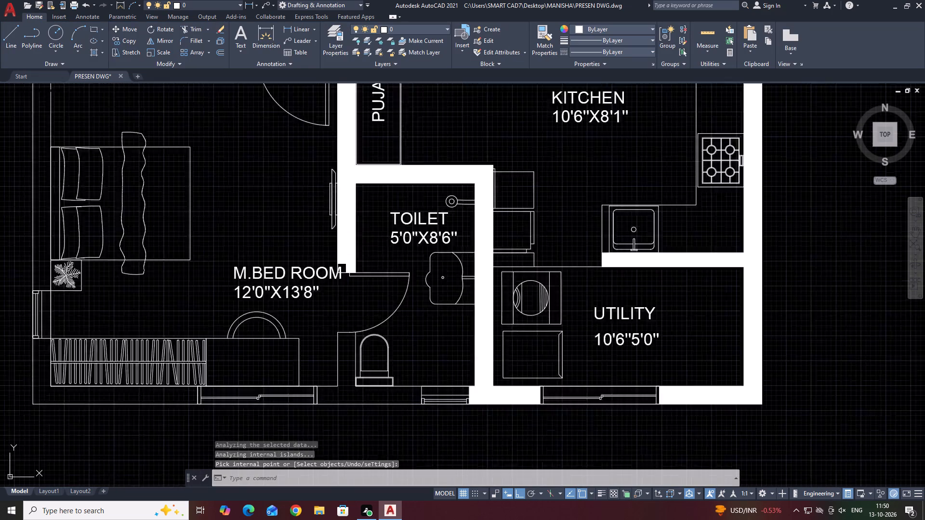
click(325, 323)
click(256, 275)
key(m)
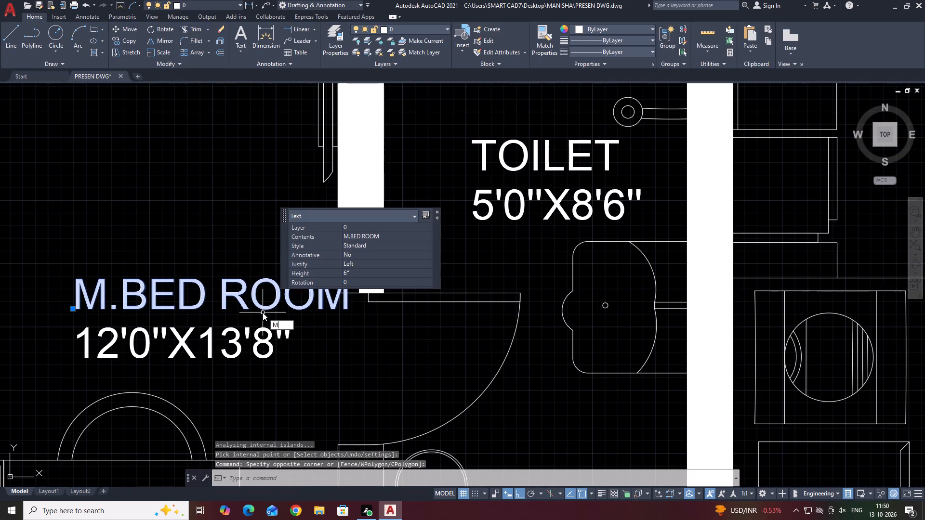
key(space)
click(260, 311)
click(219, 311)
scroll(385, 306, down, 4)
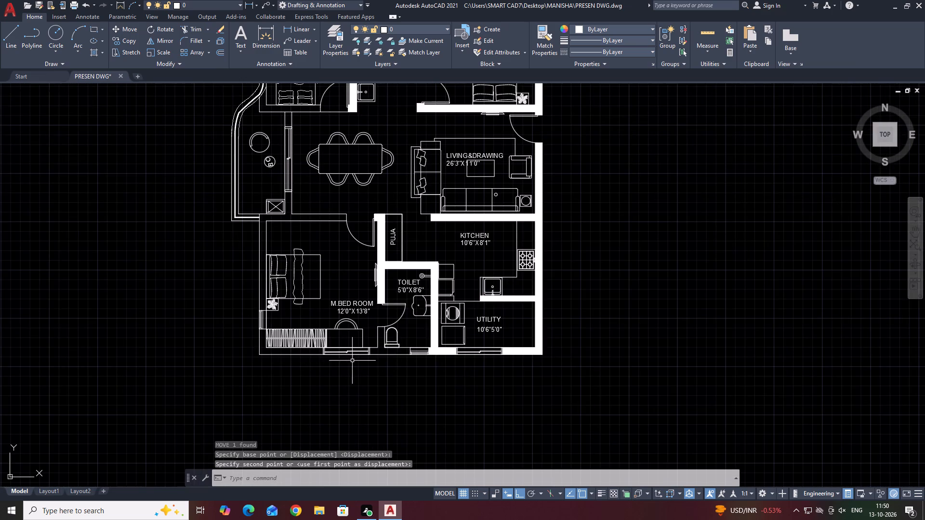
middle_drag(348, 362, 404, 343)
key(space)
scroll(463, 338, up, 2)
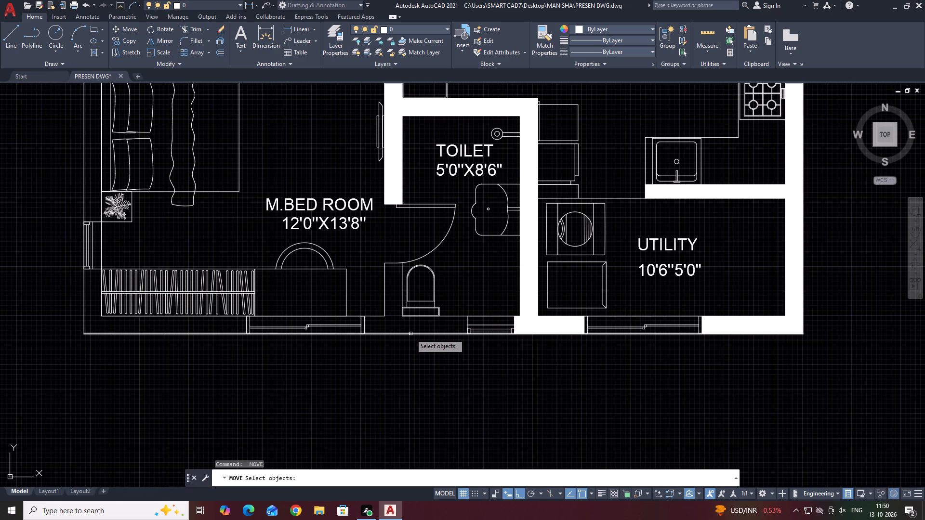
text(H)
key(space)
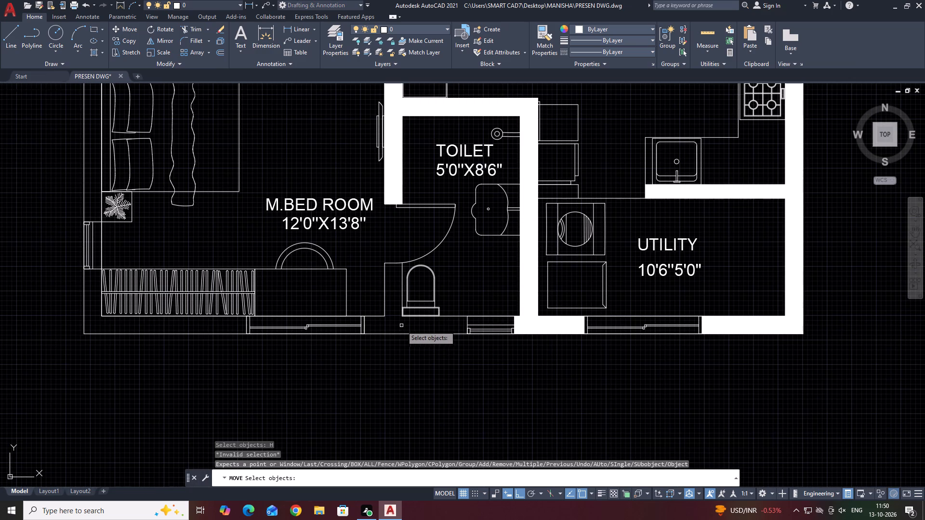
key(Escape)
Solid-hatch the remaining lower outer wall, the toilet door-side wall stub, and the master bedroom's left and upper walls.
text(H)
key(space)
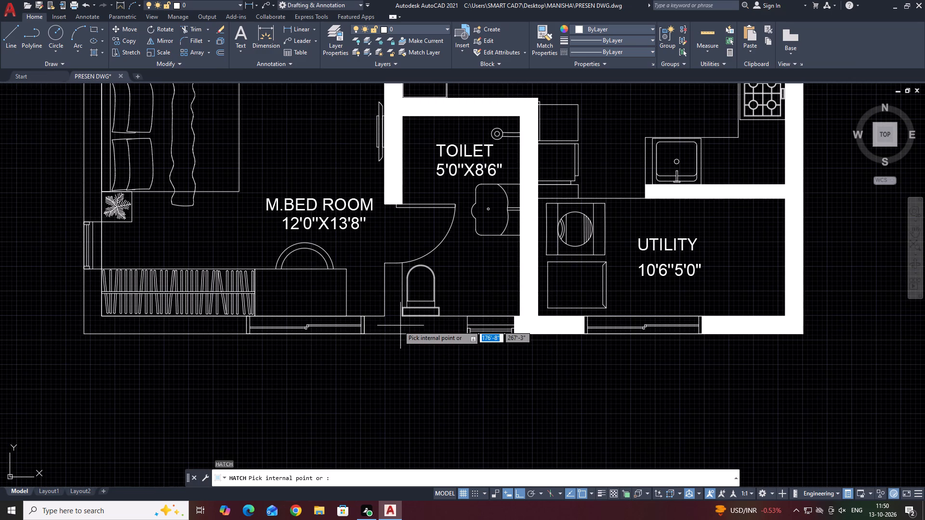
click(391, 327)
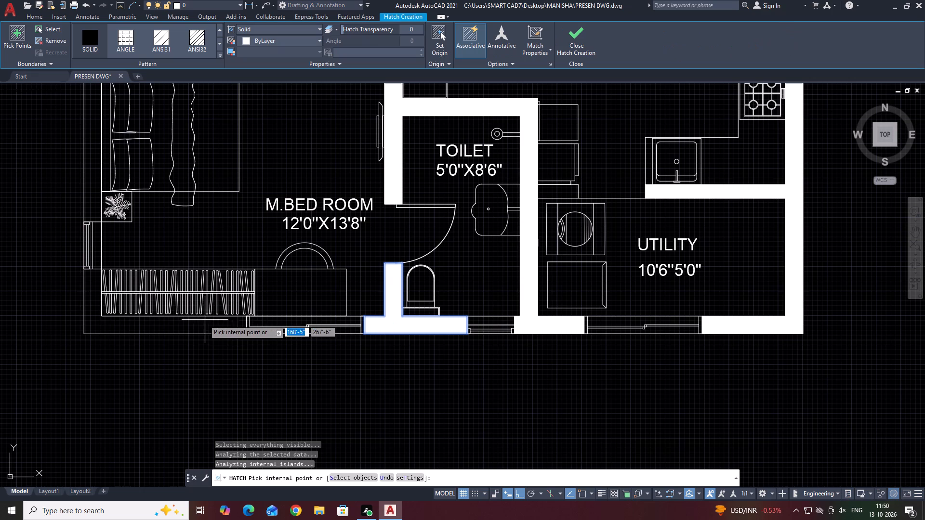
click(197, 323)
key(space)
scroll(381, 367, down, 2)
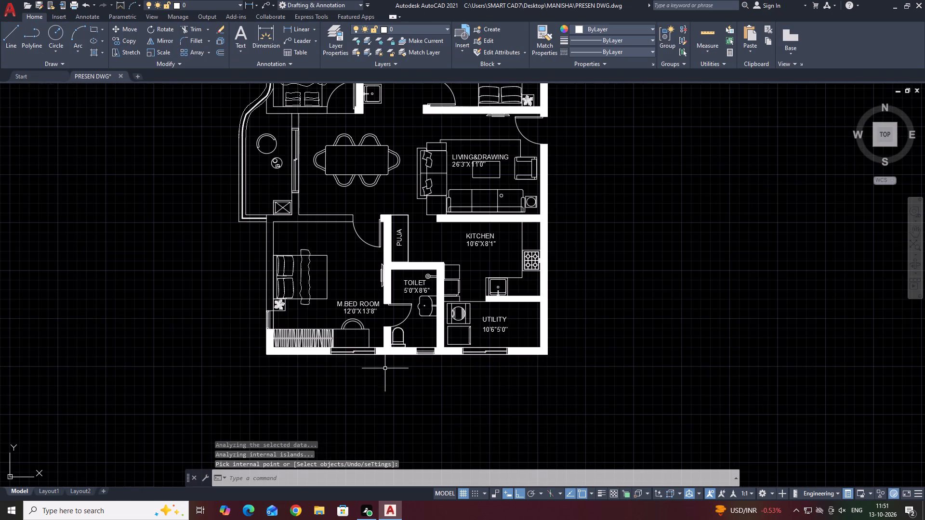
key(space)
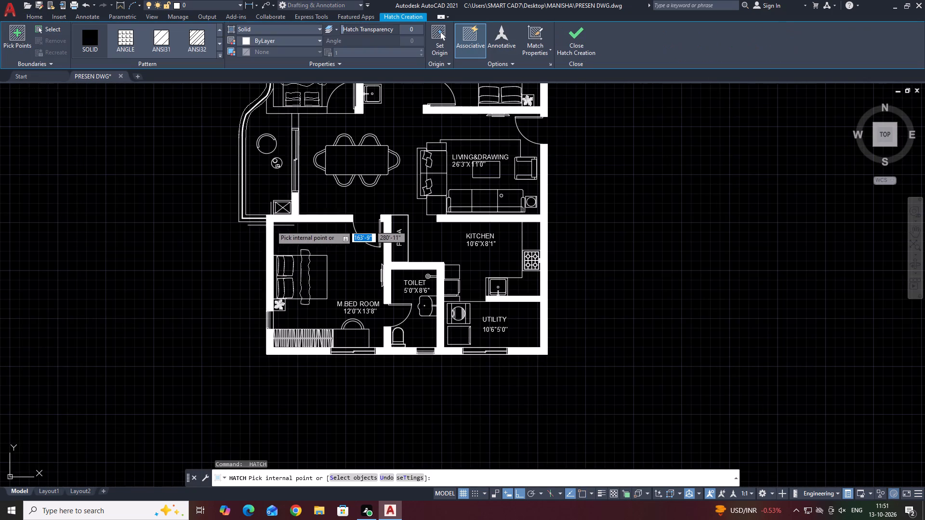
click(271, 225)
key(space)
Solid-hatch the short wall above the balcony's sliding door and the study's lower wall.
middle_drag(337, 237, 370, 369)
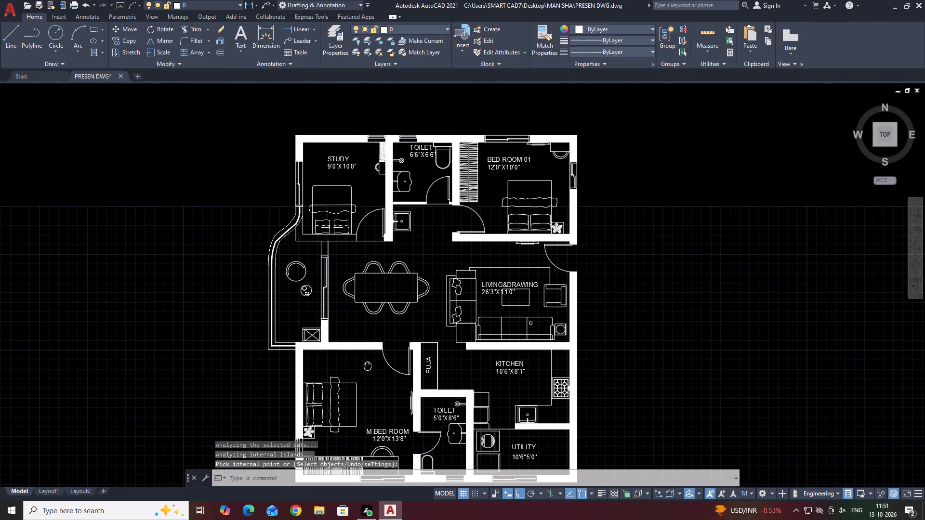
middle_drag(370, 369, 370, 369)
key(space)
scroll(328, 255, up, 1)
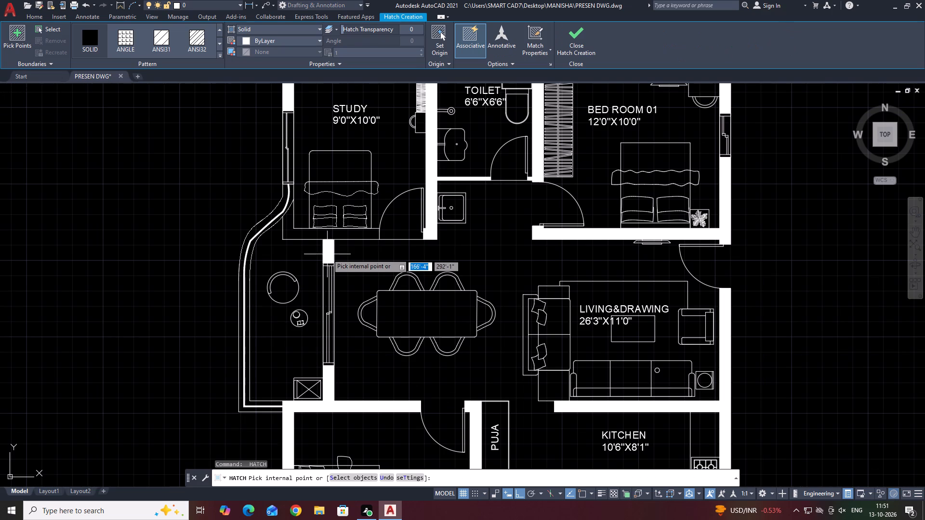
click(327, 252)
key(space)
key(space)
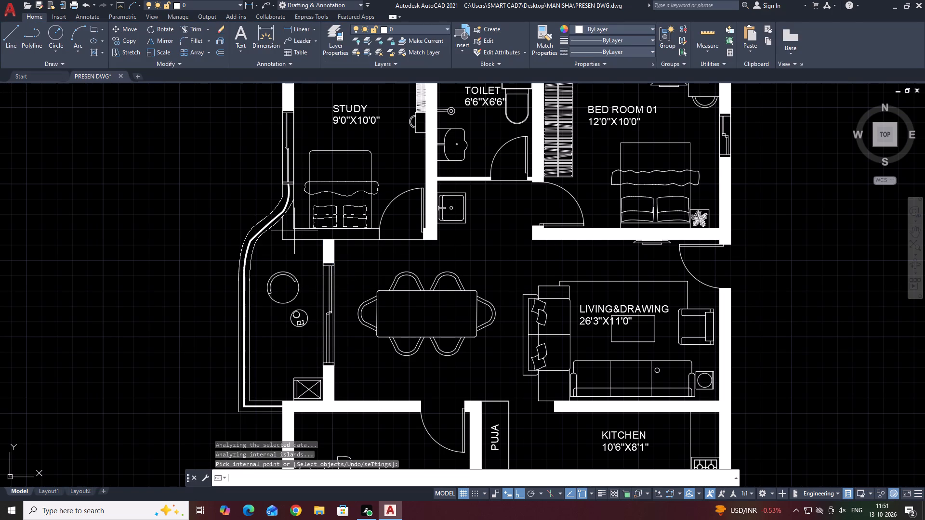
click(290, 235)
key(space)
Examine the solid-filled walls across the floor plan, checking the window openings by the lower toilet and utility up close.
scroll(229, 216, down, 2)
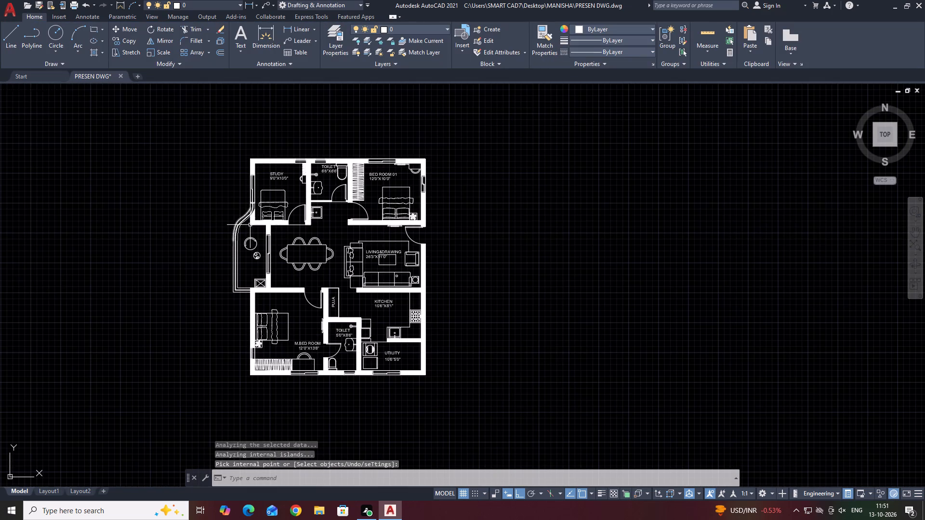
middle_drag(525, 261, 480, 191)
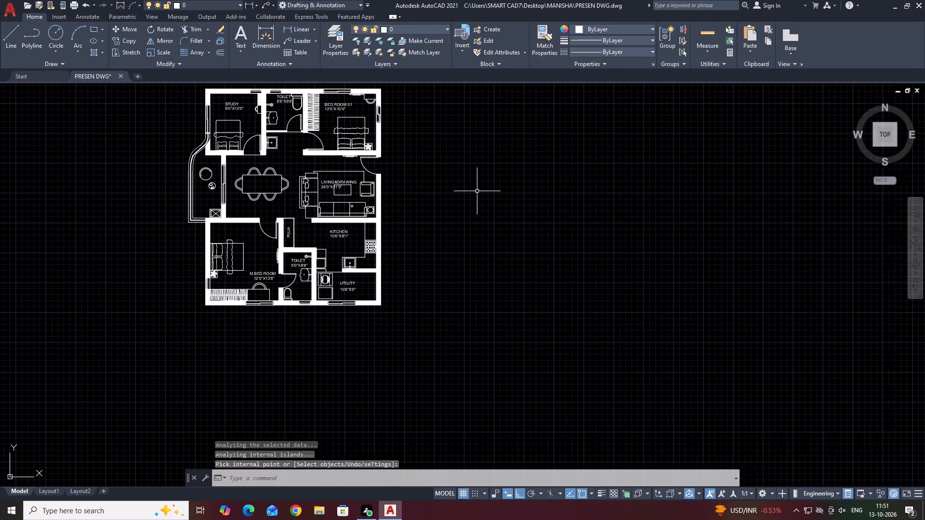
scroll(294, 305, up, 4)
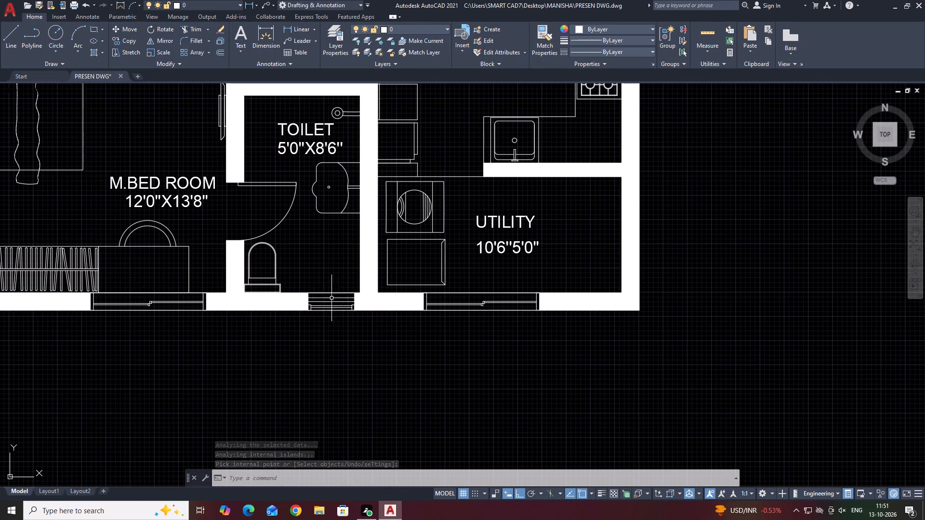
scroll(331, 298, up, 2)
scroll(319, 285, down, 5)
scroll(500, 324, down, 3)
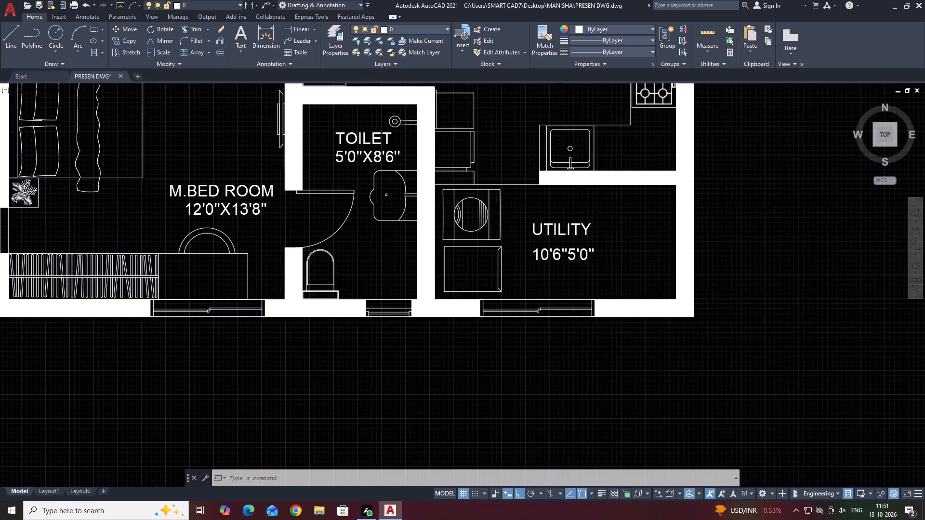
middle_drag(555, 331, 528, 319)
scroll(466, 302, up, 4)
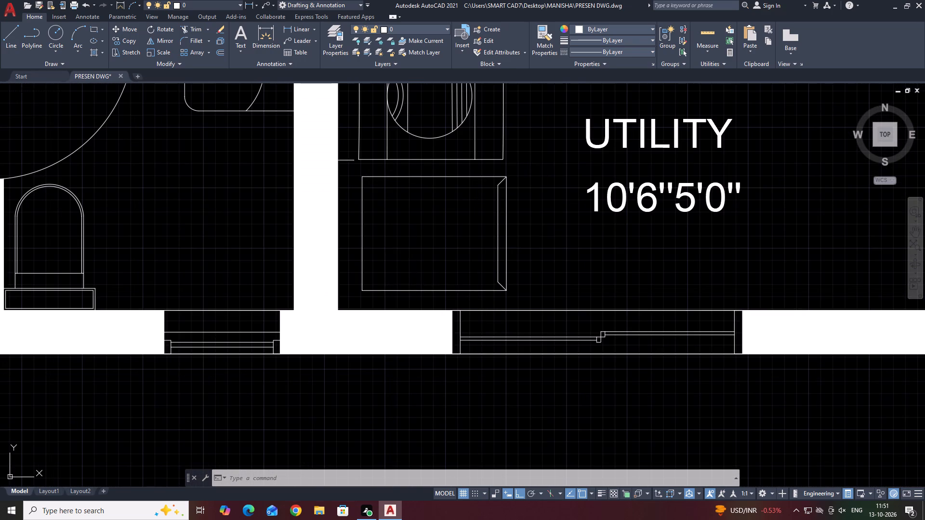
scroll(352, 214, down, 4)
middle_drag(384, 189, 428, 355)
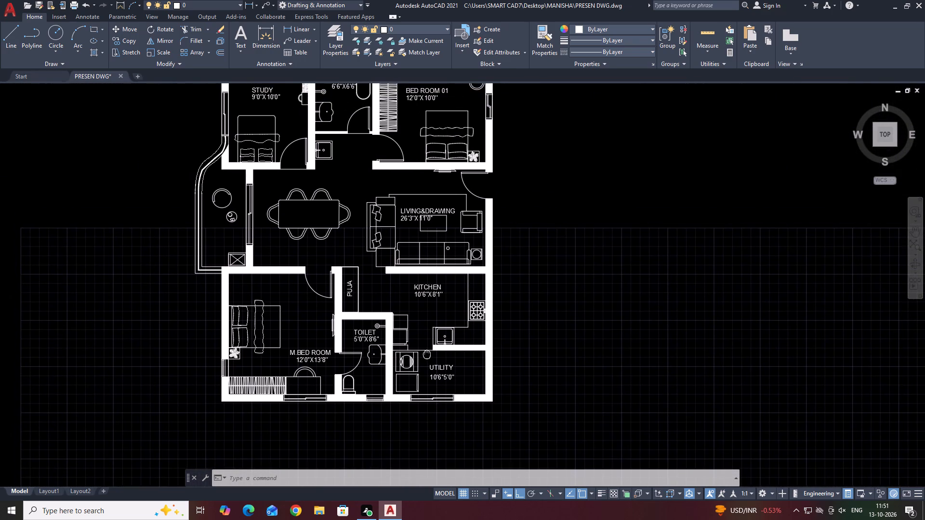
middle_drag(428, 355, 427, 337)
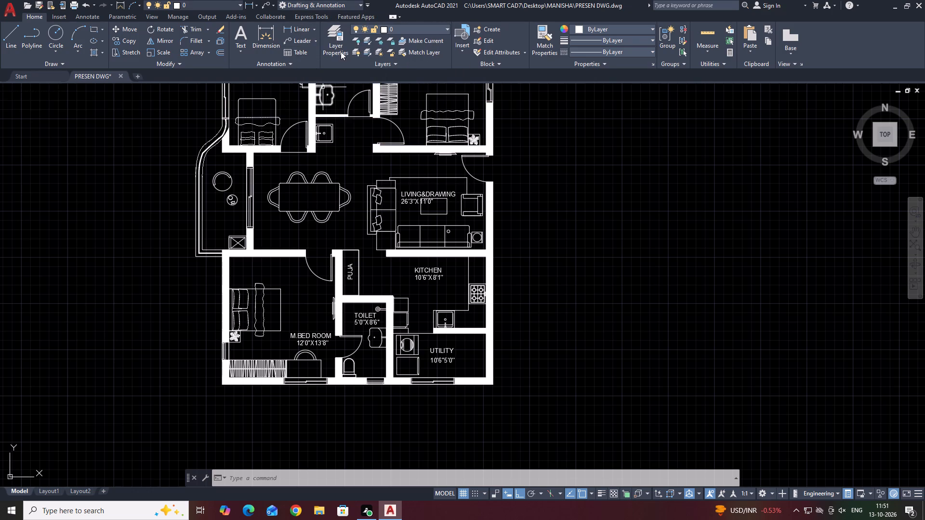
Create two new layers named OUTER LINE and FURNITURE.
click(341, 52)
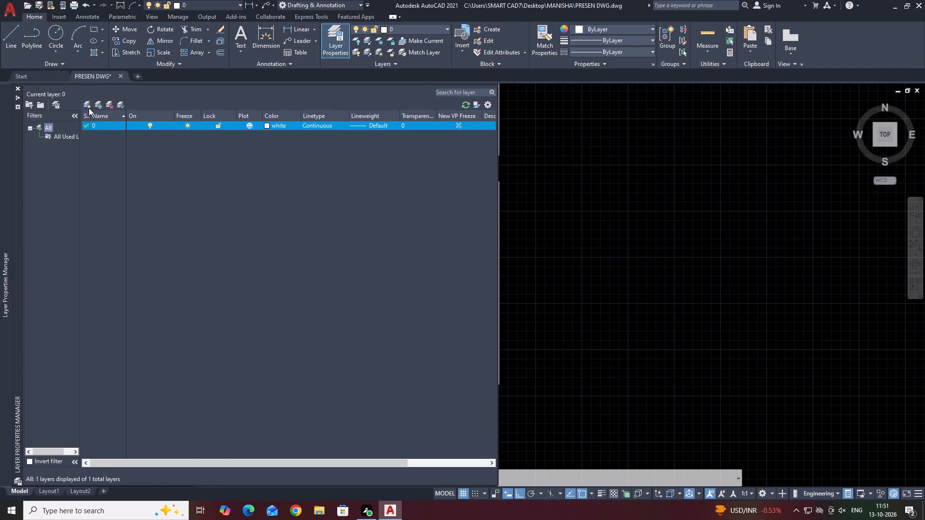
click(89, 107)
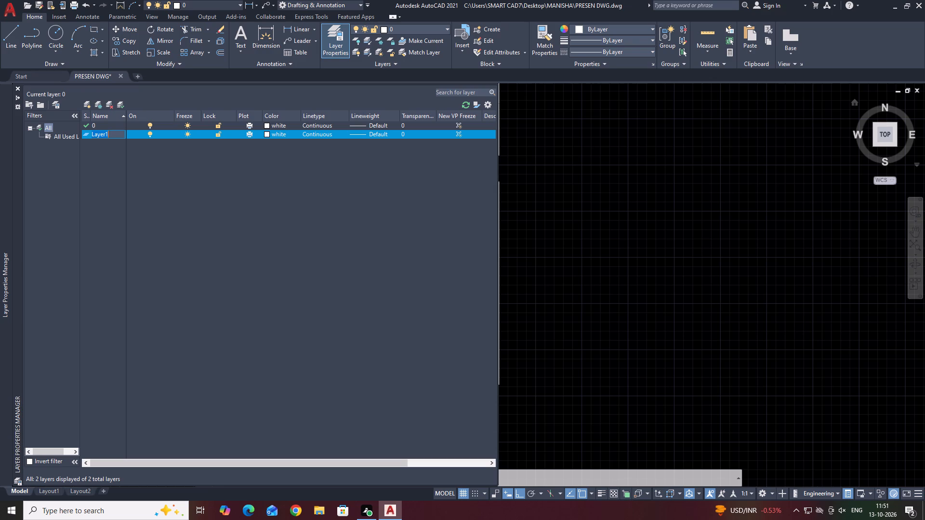
text(OU)
key(y)
key(BackSpace)
text(TER LINE)
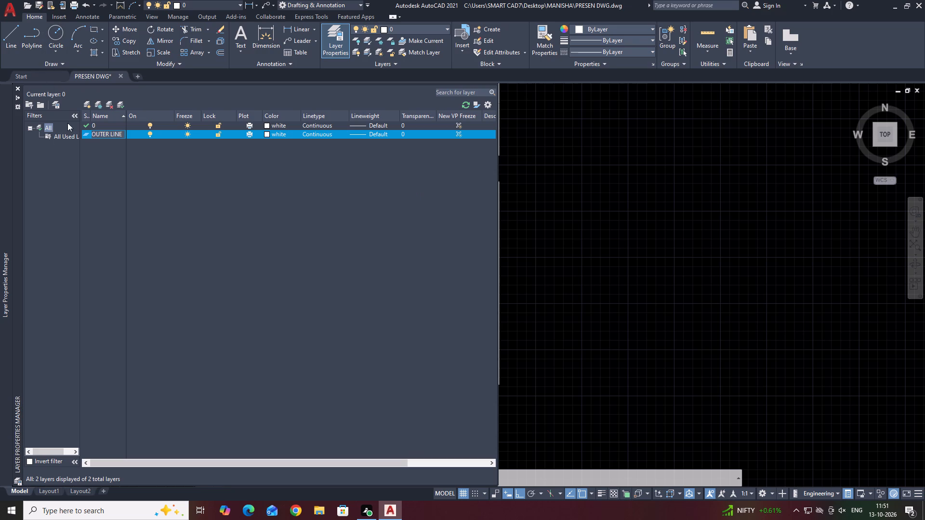
click(93, 105)
text(FURNITURE)
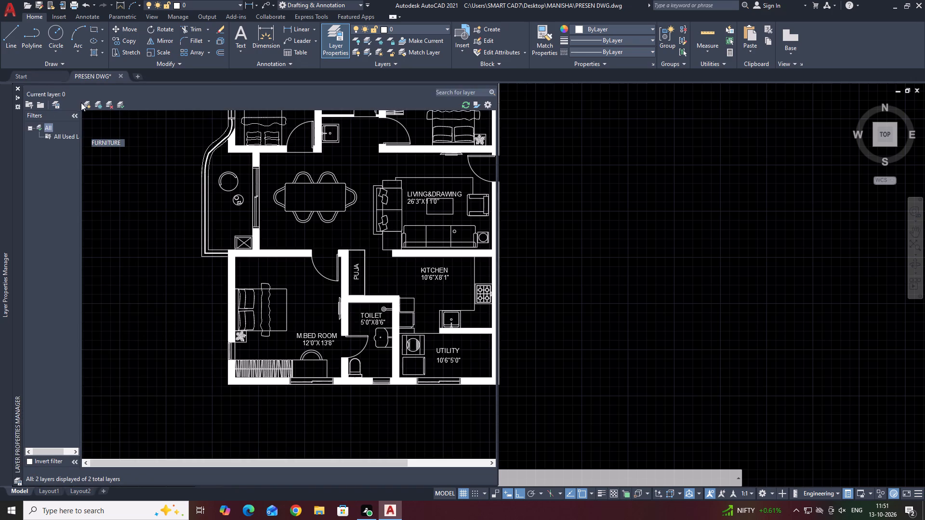
Add another new layer and name it DORS.
click(84, 105)
click(108, 144)
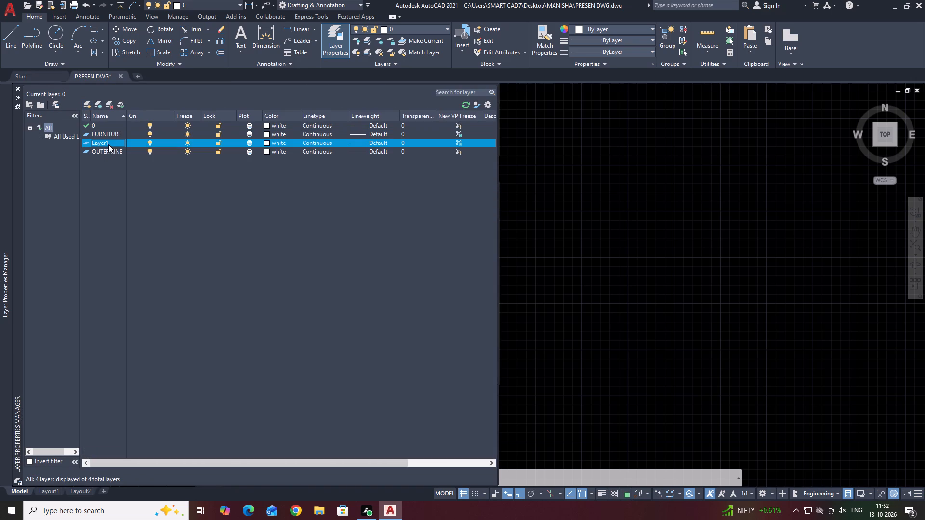
click(112, 144)
click(112, 143)
key(BackSpace)
key(BackSpace)
key(BackSpace)
key(BackSpace)
key(BackSpace)
key(BackSpace)
key(BackSpace)
key(BackSpace)
key(BackSpace)
key(BackSpace)
key(BackSpace)
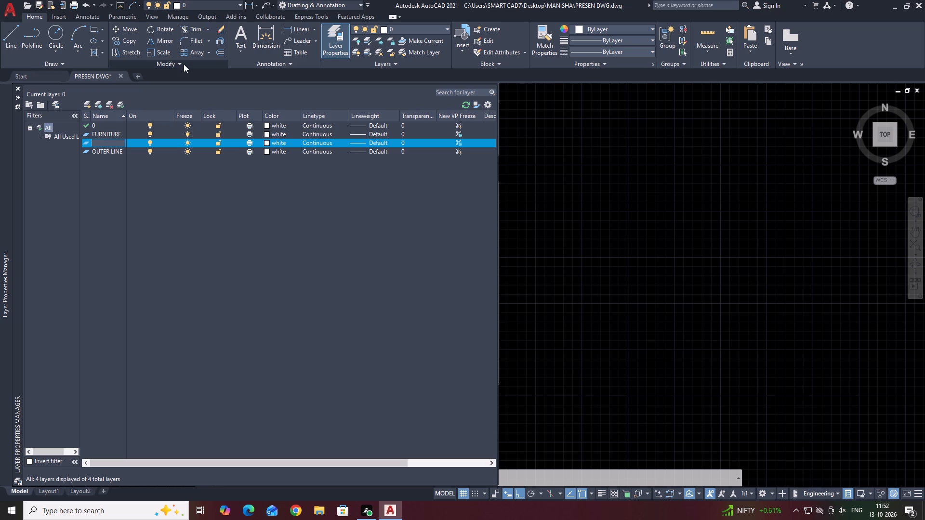
text(DORS)
Add a further new layer named WINDOWS.
click(87, 104)
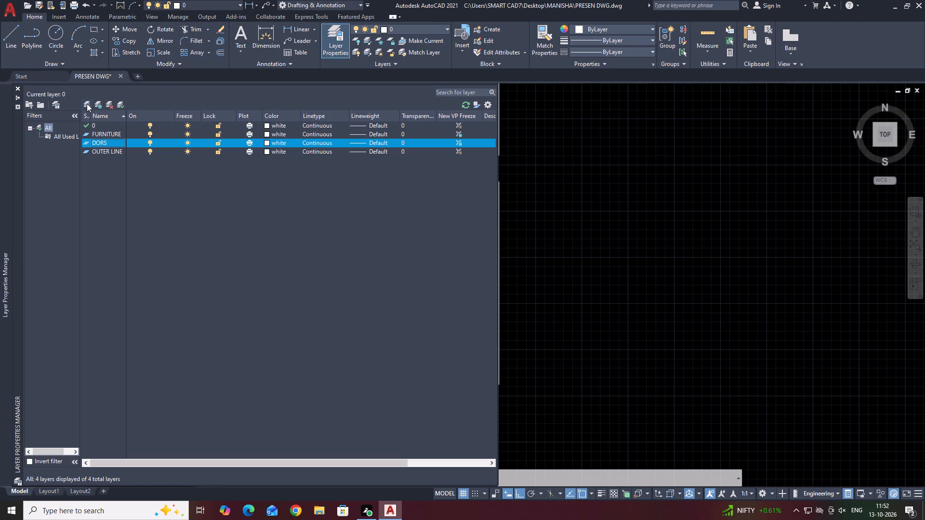
text(WINDOWS)
scroll(105, 104, down, 3)
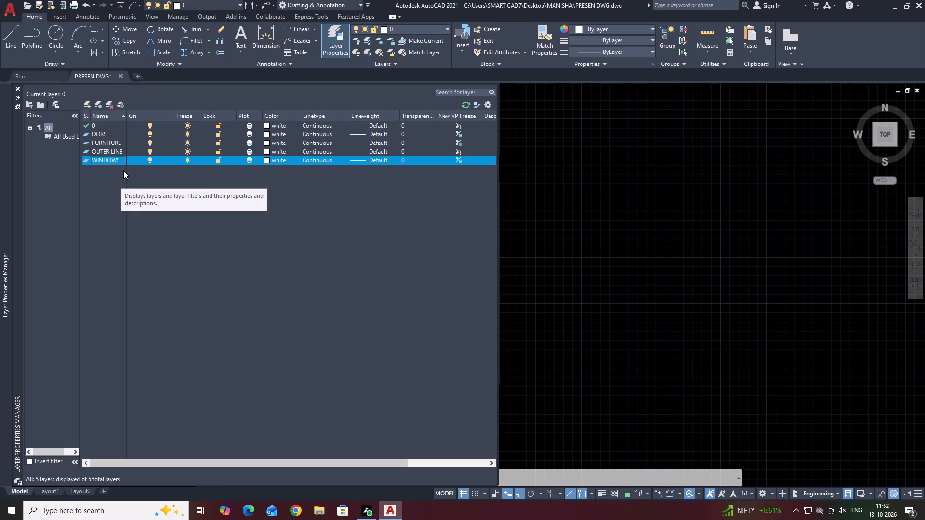
Set the layer colours to index 70 (green) for DORS and index 34 (brown) for FURNITURE.
click(265, 133)
click(267, 135)
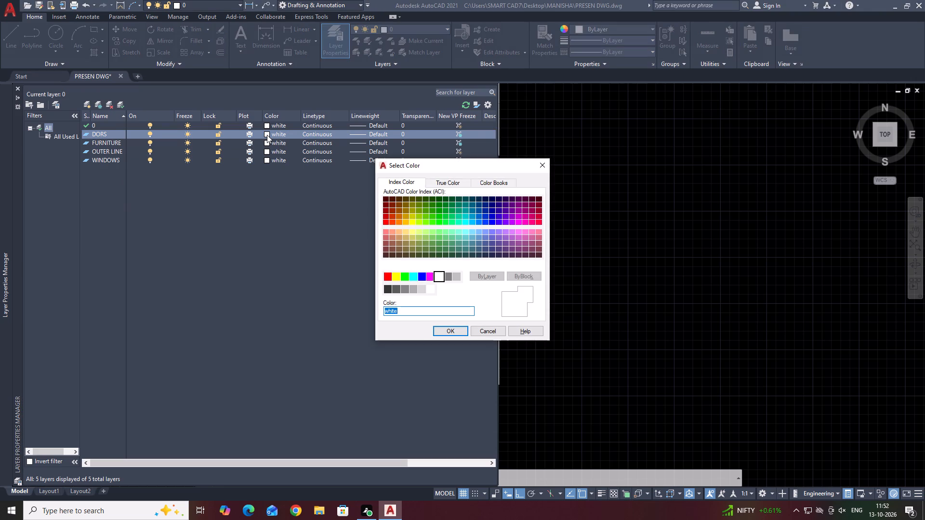
click(423, 222)
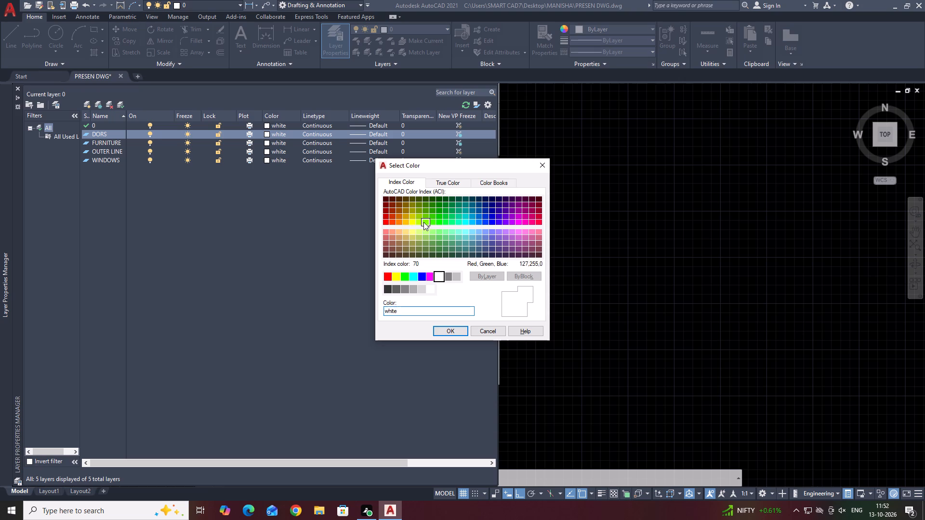
click(457, 328)
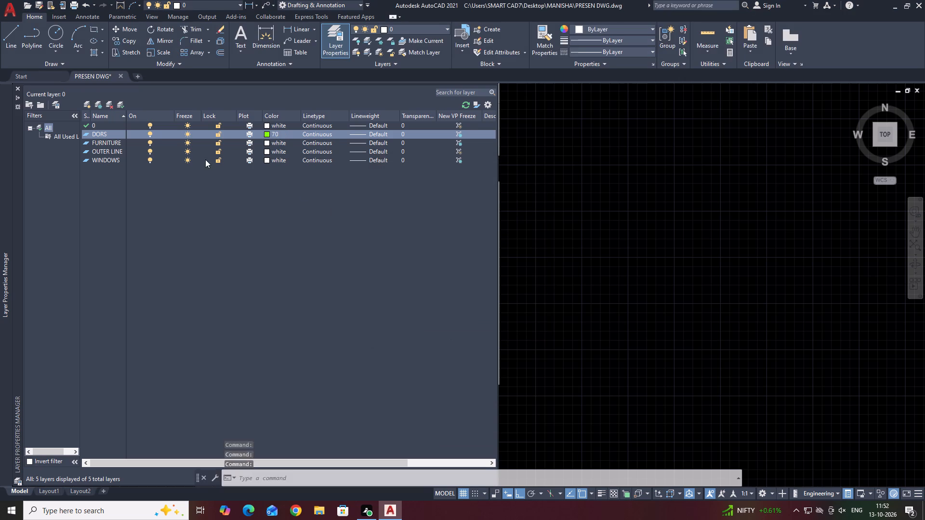
double_click(267, 143)
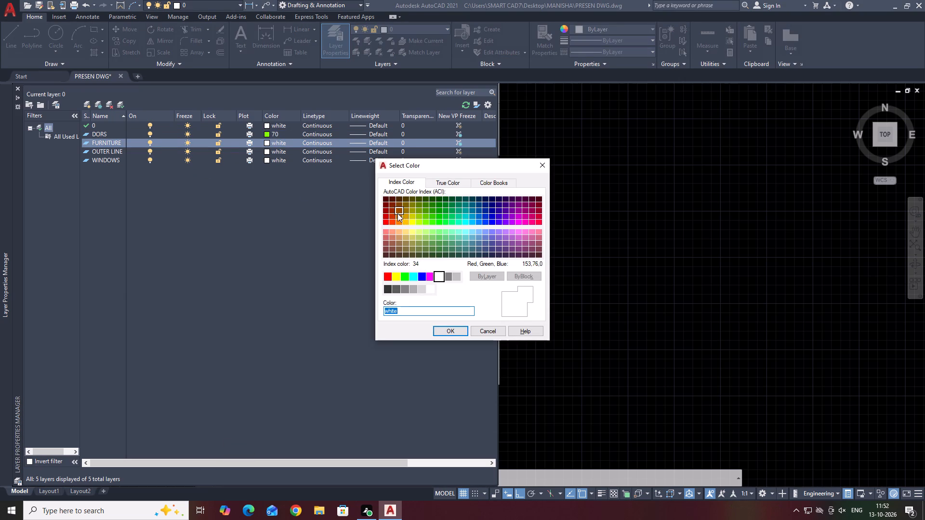
click(393, 211)
click(400, 210)
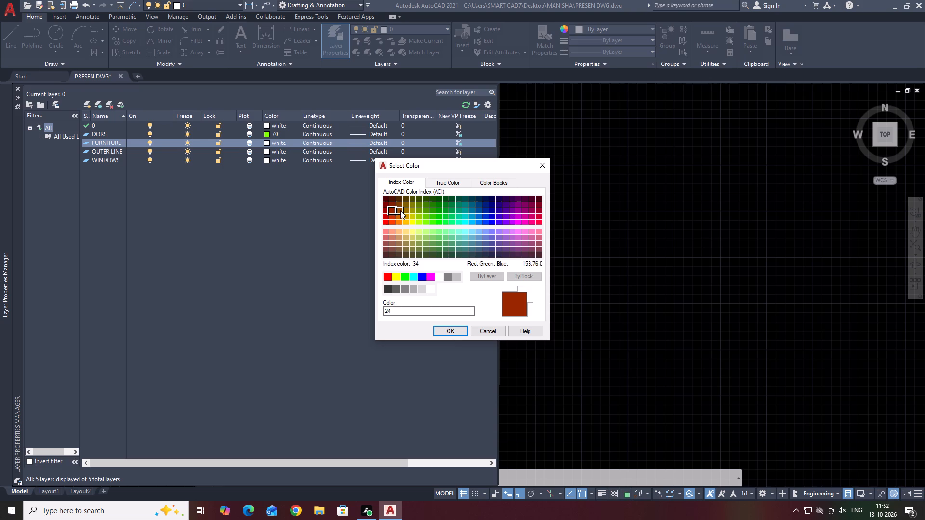
click(458, 332)
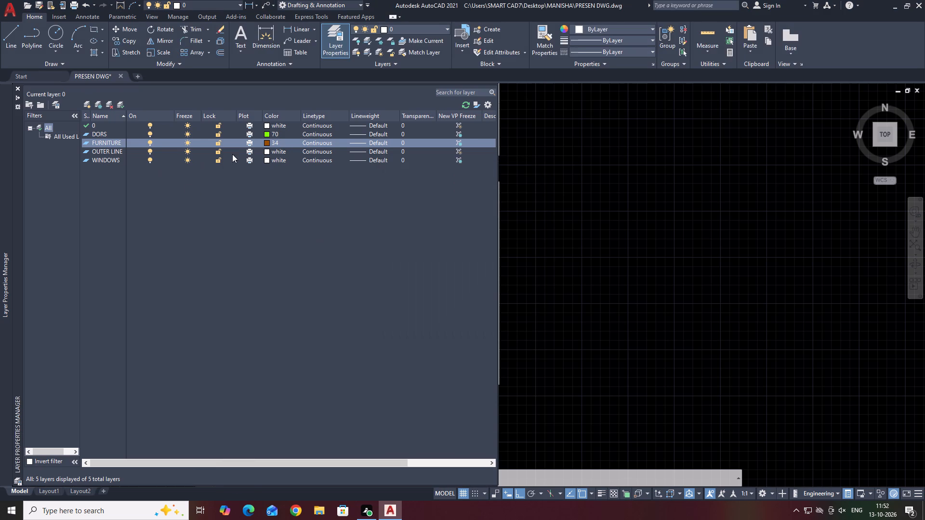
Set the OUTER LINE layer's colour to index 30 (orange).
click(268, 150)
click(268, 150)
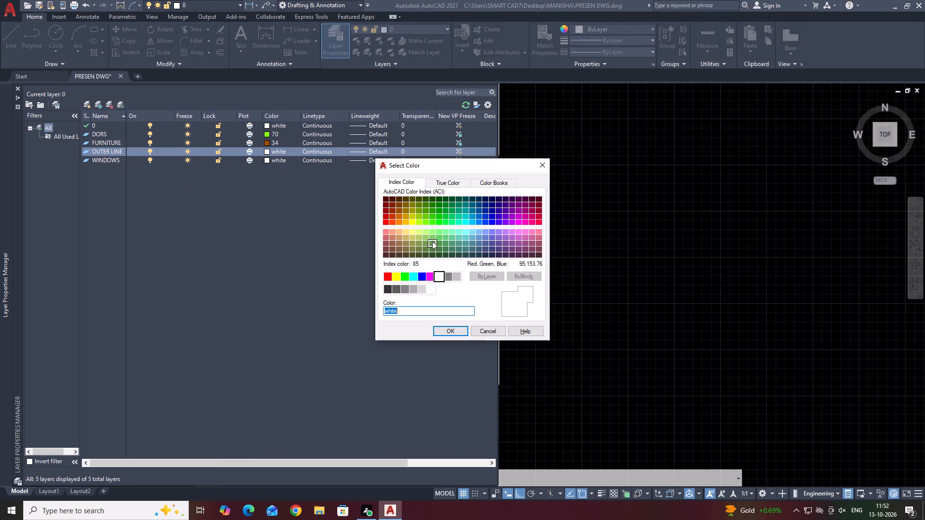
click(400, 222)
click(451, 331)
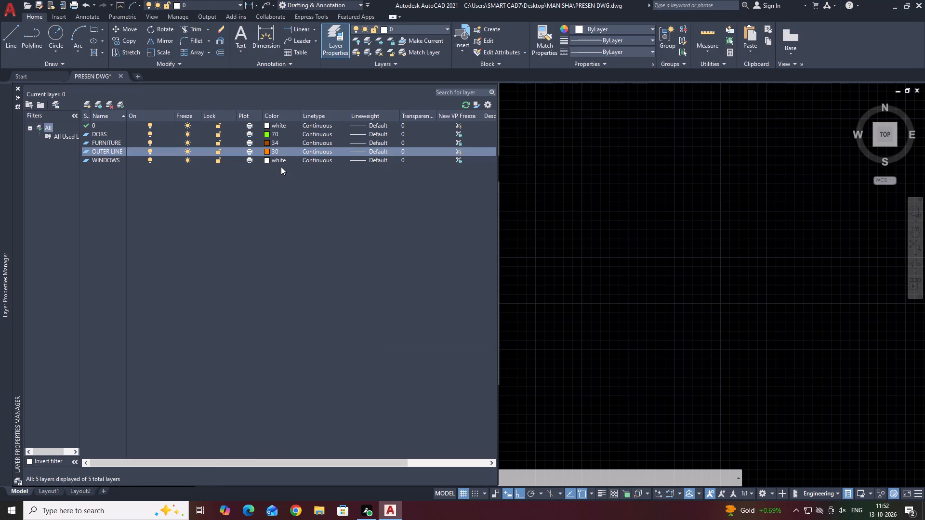
Set the WINDOWS layer's colour to index 130 (cyan).
click(267, 159)
click(267, 159)
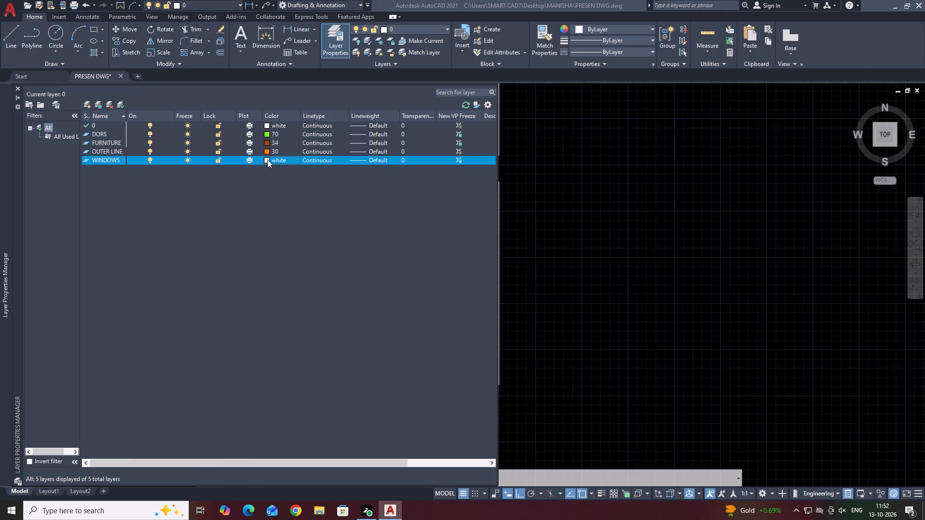
click(465, 223)
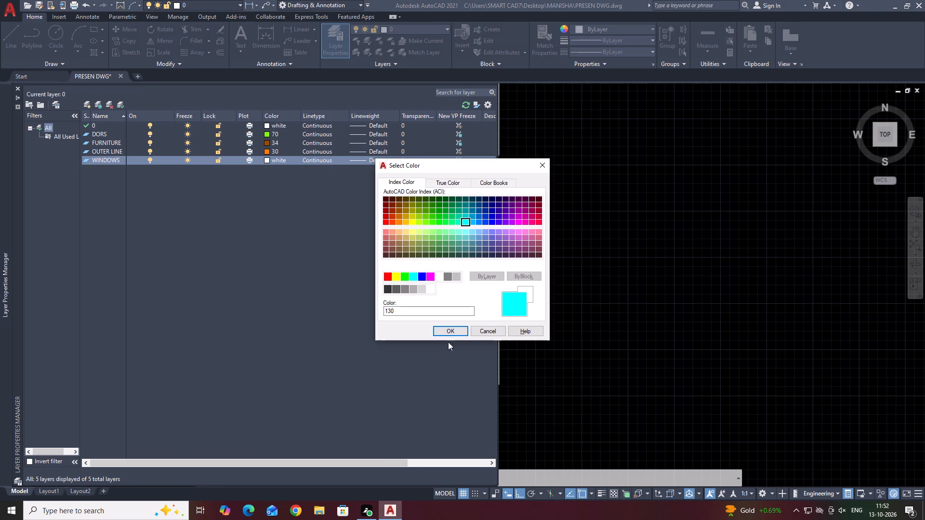
click(455, 333)
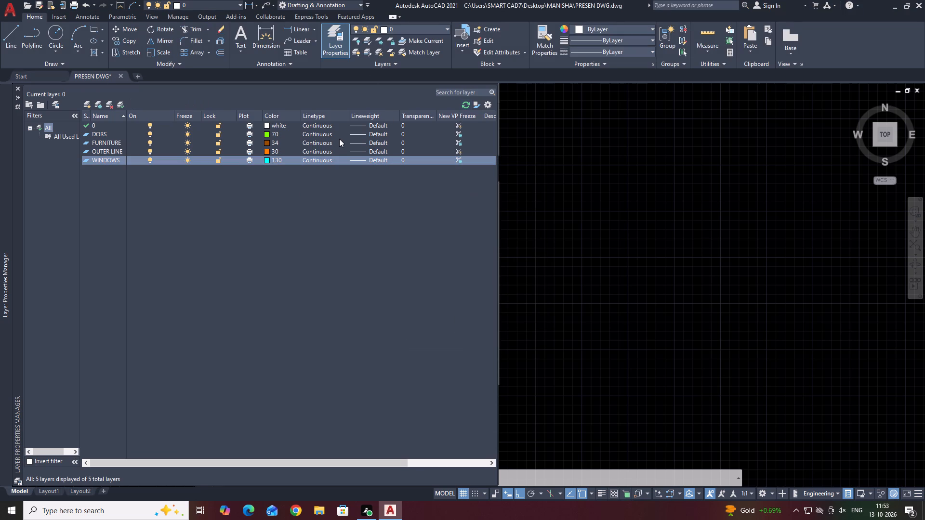
Set the OUTER LINE layer's colour to index 40 and close the layer manager.
double_click(267, 152)
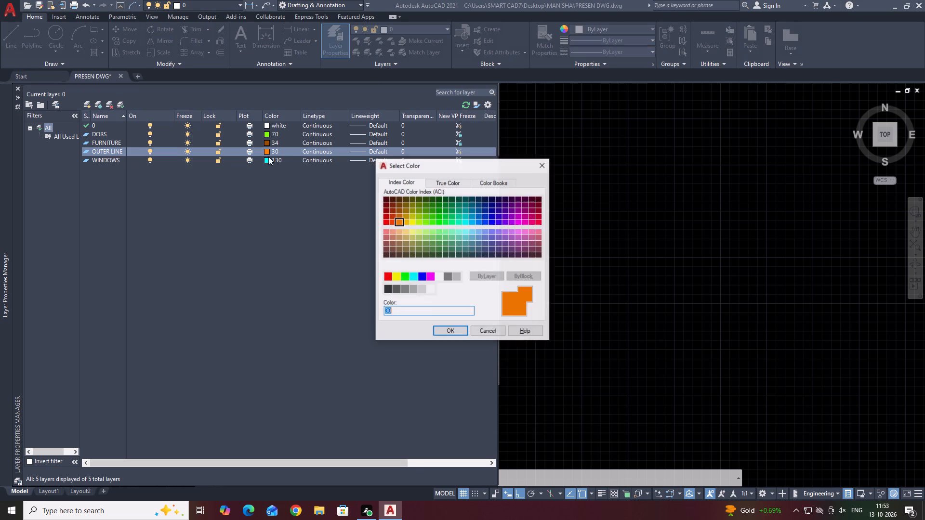
click(406, 222)
click(445, 330)
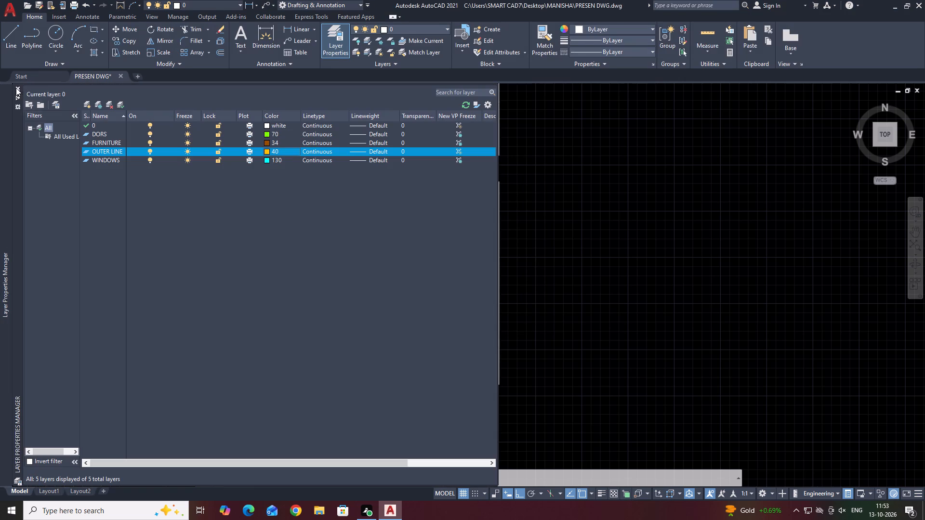
click(16, 88)
Select the study bed, the upper toilet's washbasin, the BED ROOM 01 bed, the living room sofa set and the dining table.
middle_drag(364, 172, 385, 275)
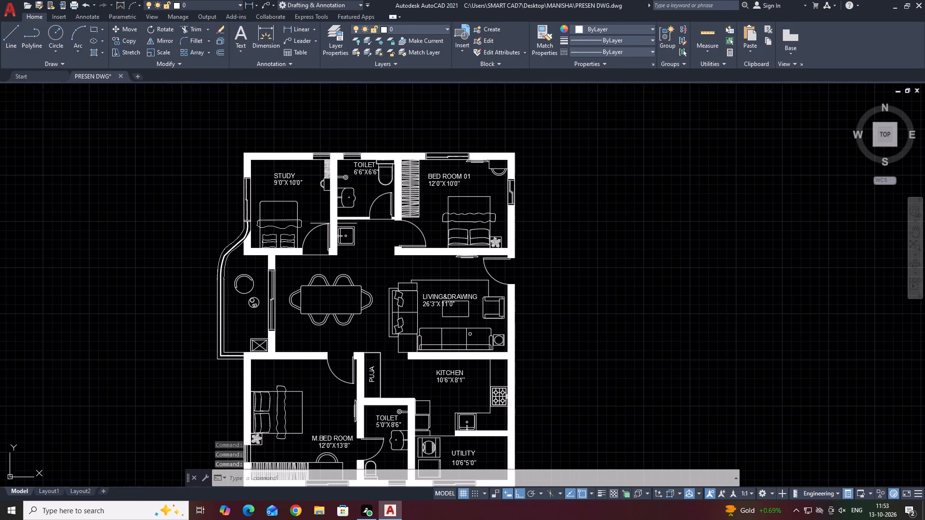
click(294, 209)
click(279, 235)
click(354, 202)
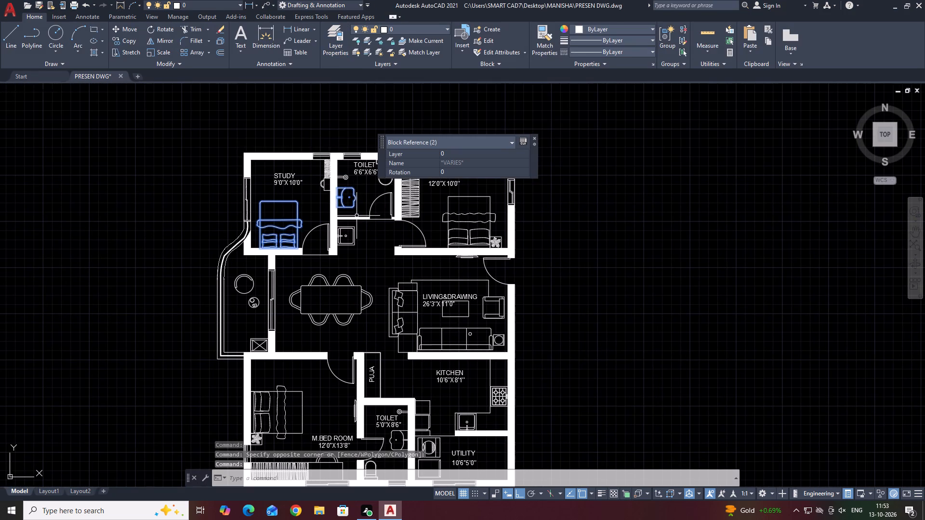
middle_drag(381, 195, 355, 243)
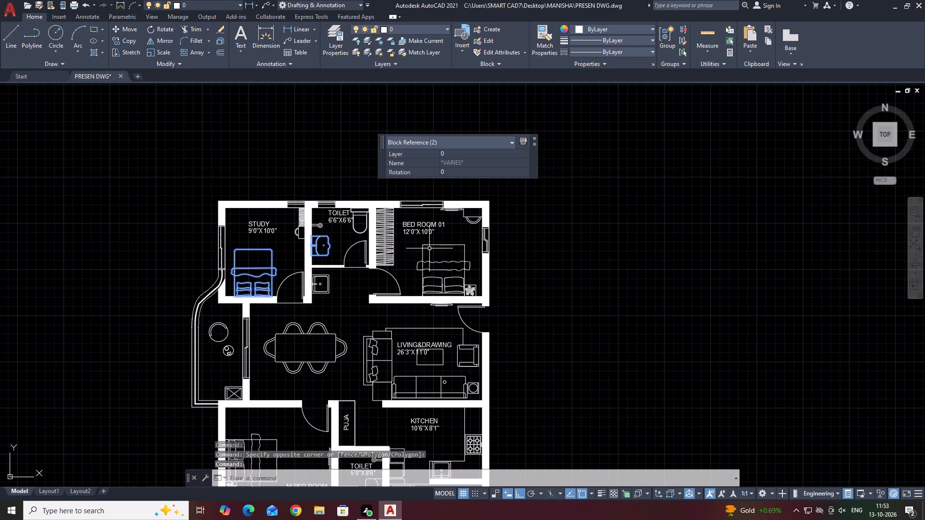
click(452, 261)
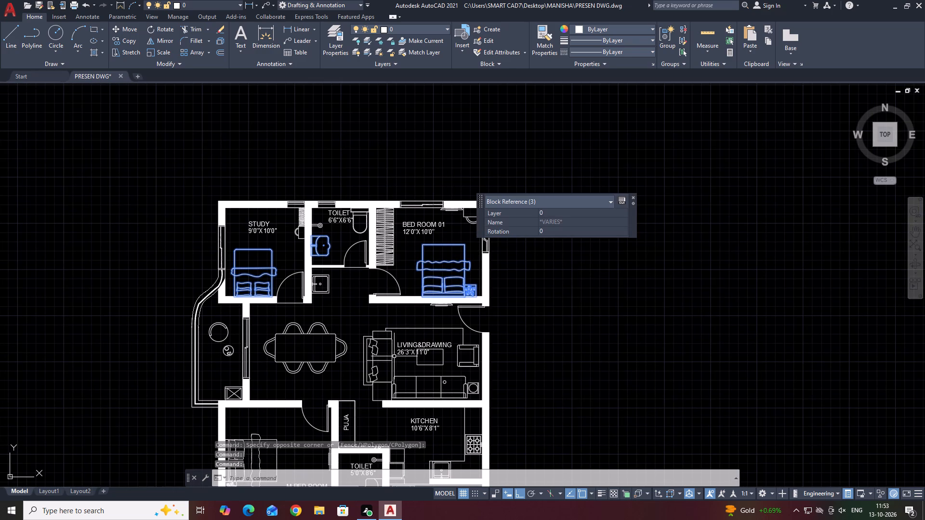
click(392, 356)
click(339, 358)
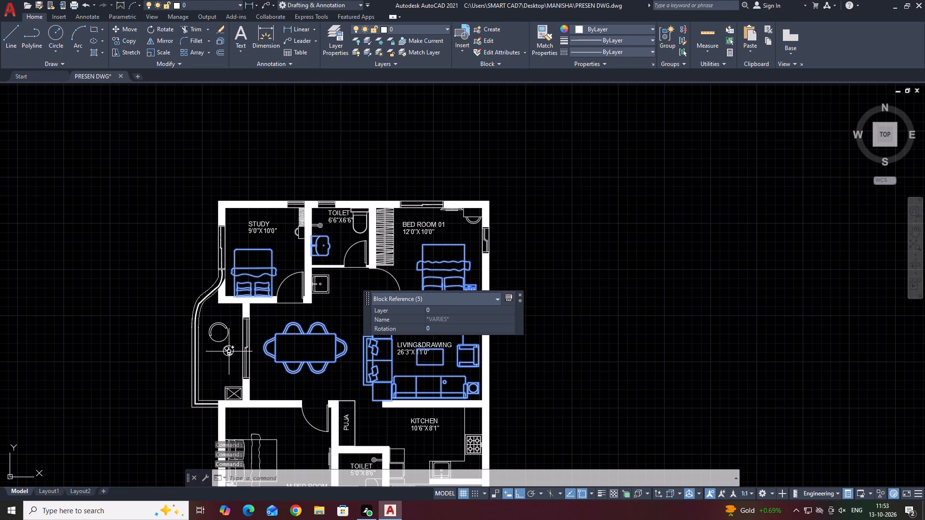
Add the master bedroom bed, the lower toilet's washbasin, the utility appliances and the kitchen's fridge, sink and hob to the selection.
middle_drag(300, 318, 294, 220)
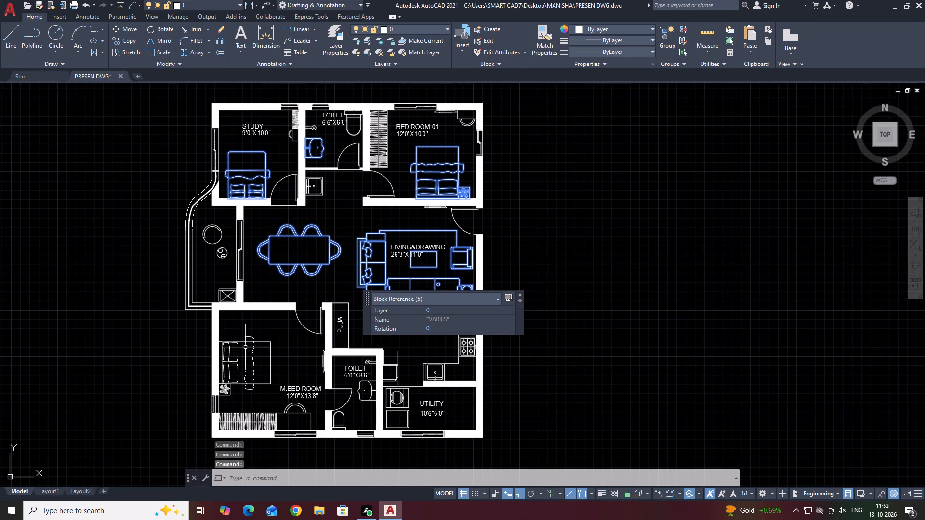
click(244, 343)
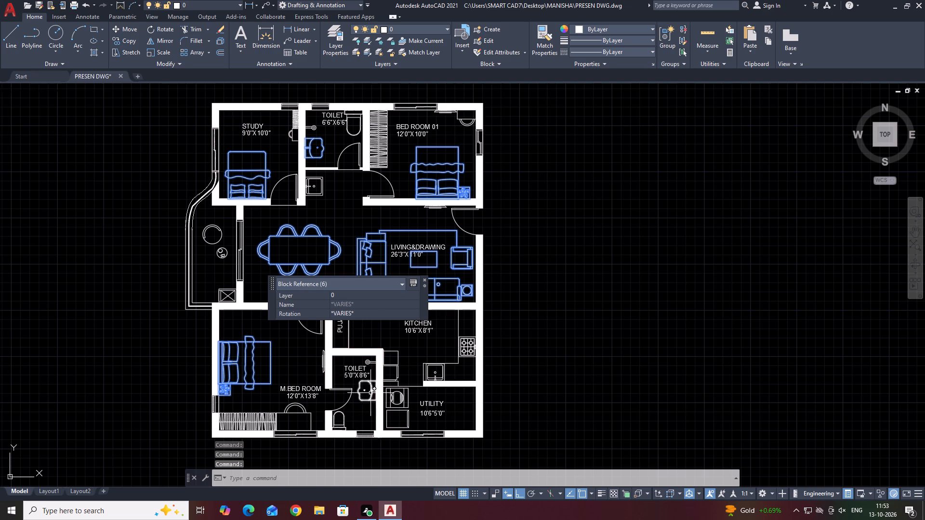
click(370, 393)
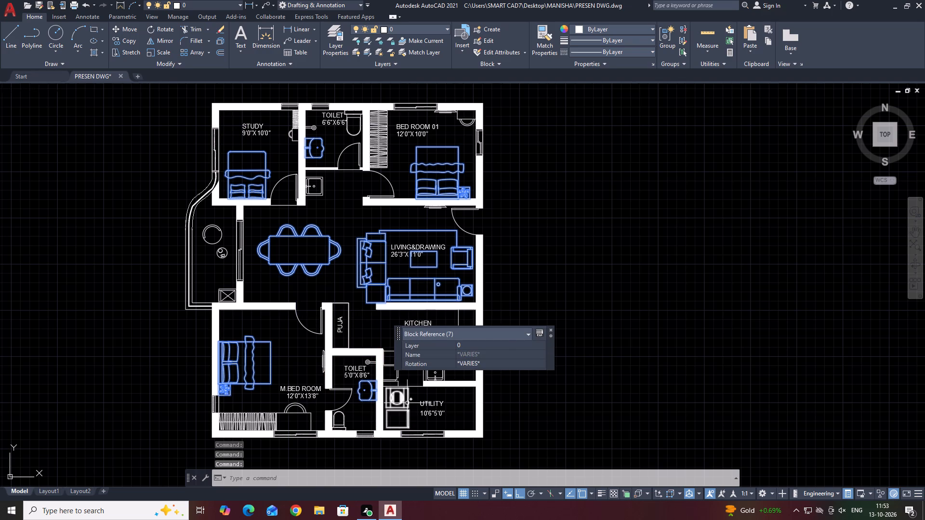
click(407, 403)
click(396, 372)
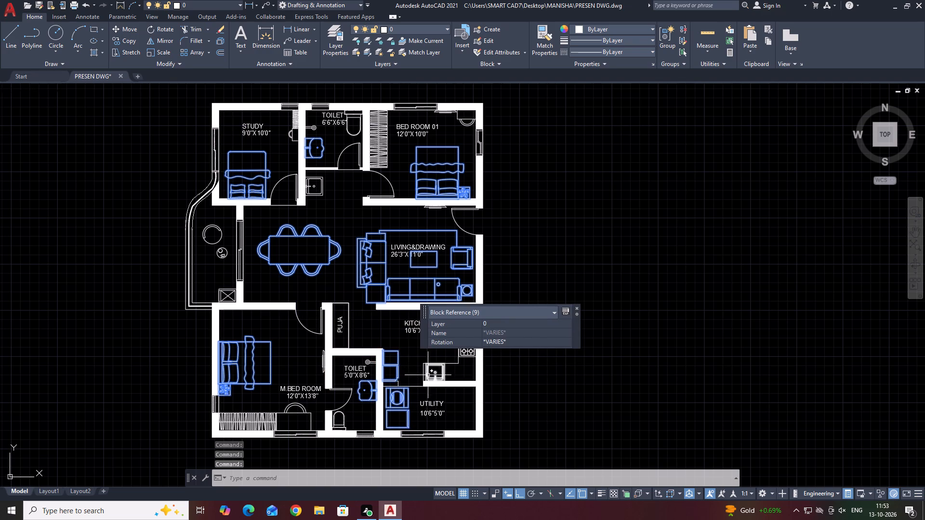
click(429, 373)
click(428, 373)
click(449, 376)
click(441, 375)
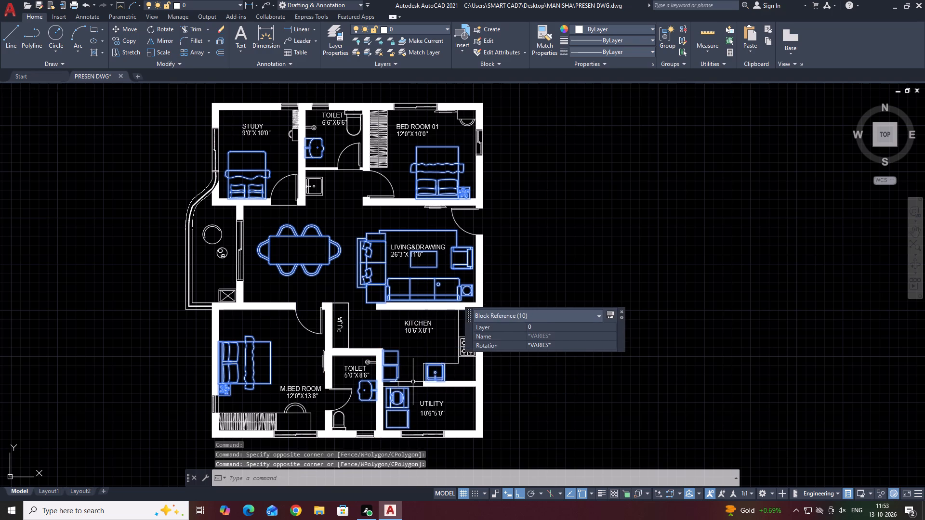
scroll(395, 382, up, 2)
middle_drag(409, 377, 289, 370)
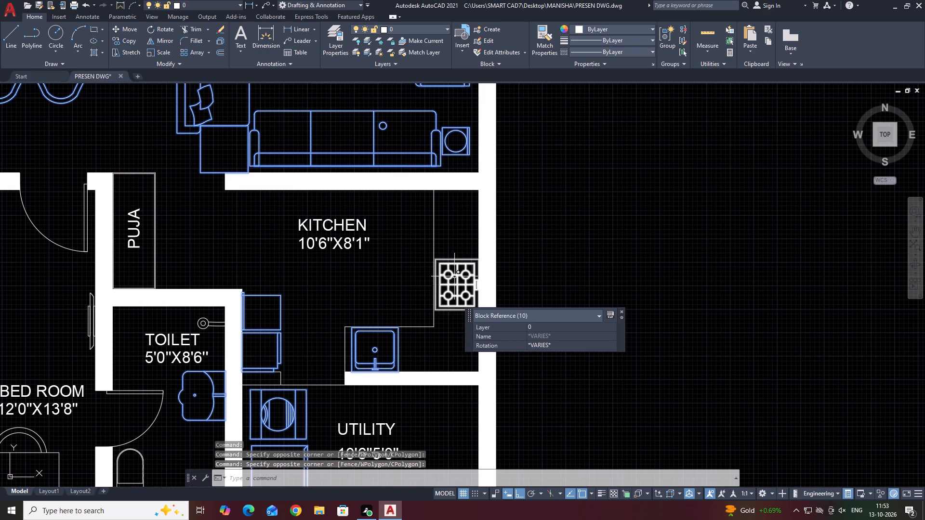
click(452, 263)
Add the master bedroom desk with its chair and the WCs of both toilets to the selection.
scroll(430, 358, down, 3)
scroll(334, 392, up, 3)
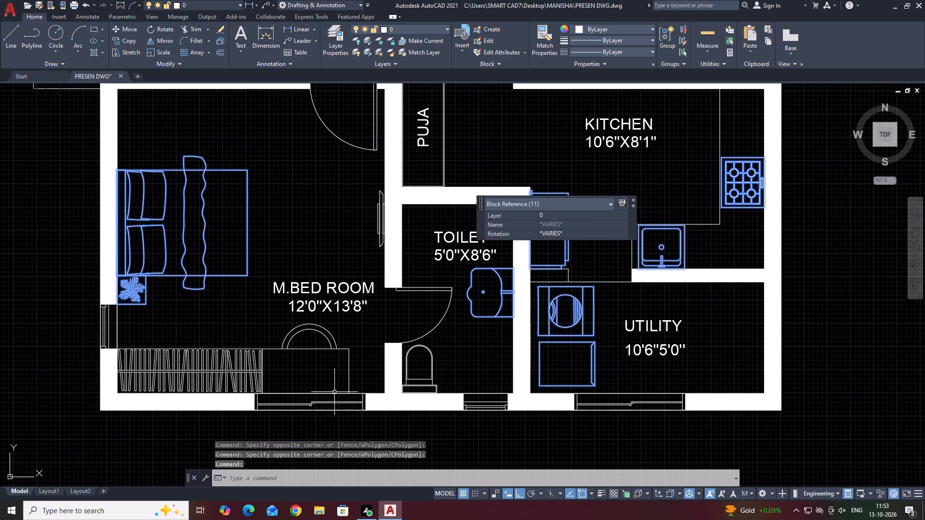
click(344, 341)
click(330, 359)
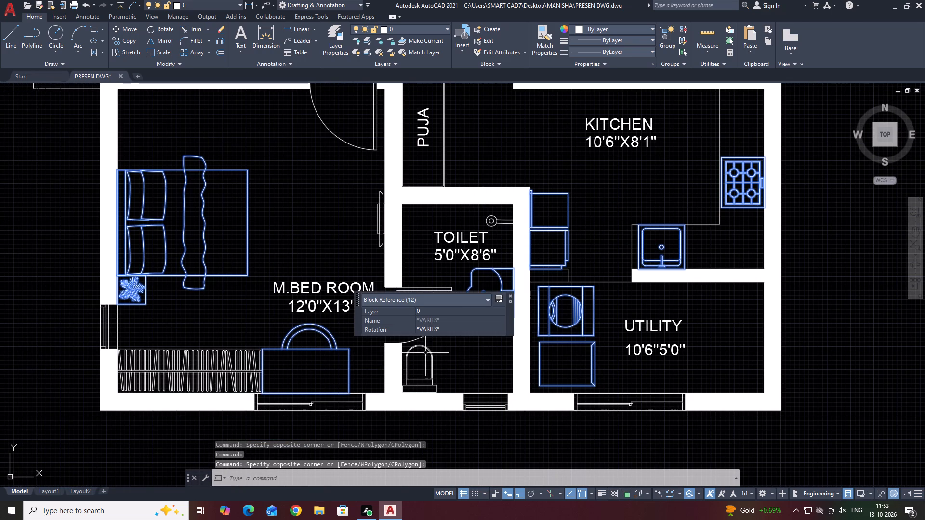
click(427, 351)
scroll(331, 405, down, 3)
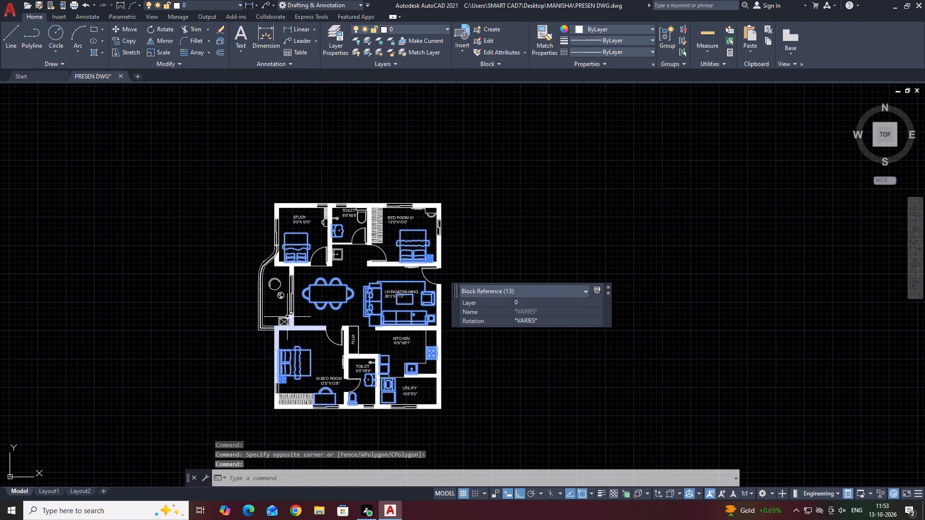
scroll(284, 315, up, 3)
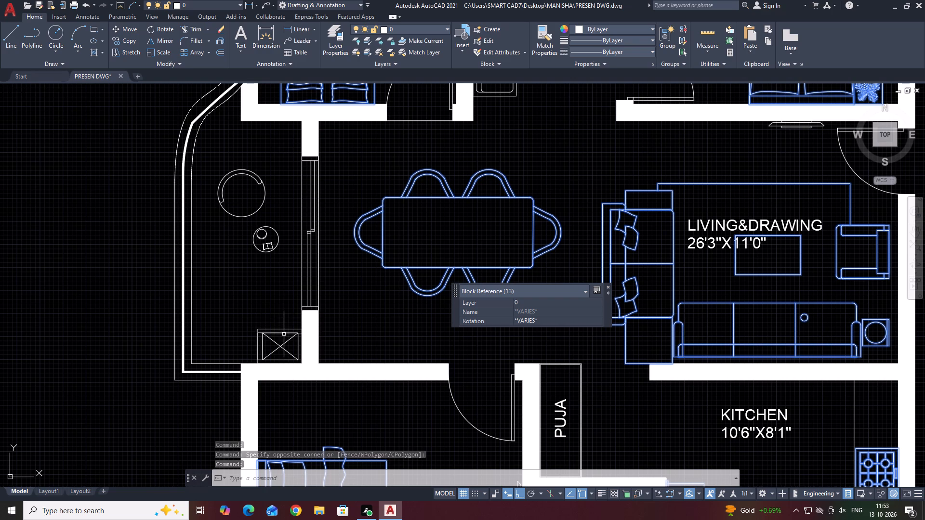
scroll(285, 371, down, 4)
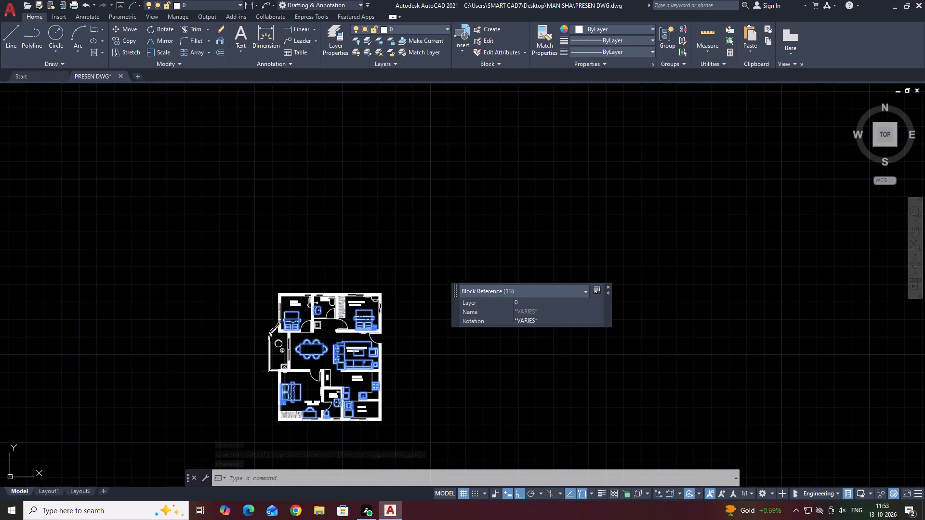
scroll(327, 333, up, 2)
click(333, 263)
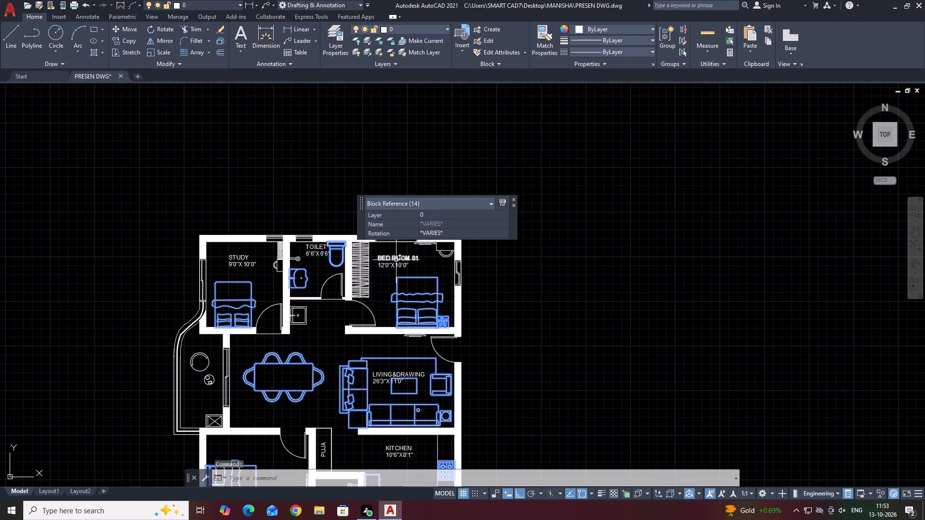
Add the BED ROOM 01 corner desk with its chair, the wall-mounted TV and the wardrobe to the selection.
scroll(437, 247, up, 2)
click(456, 255)
scroll(435, 251, up, 2)
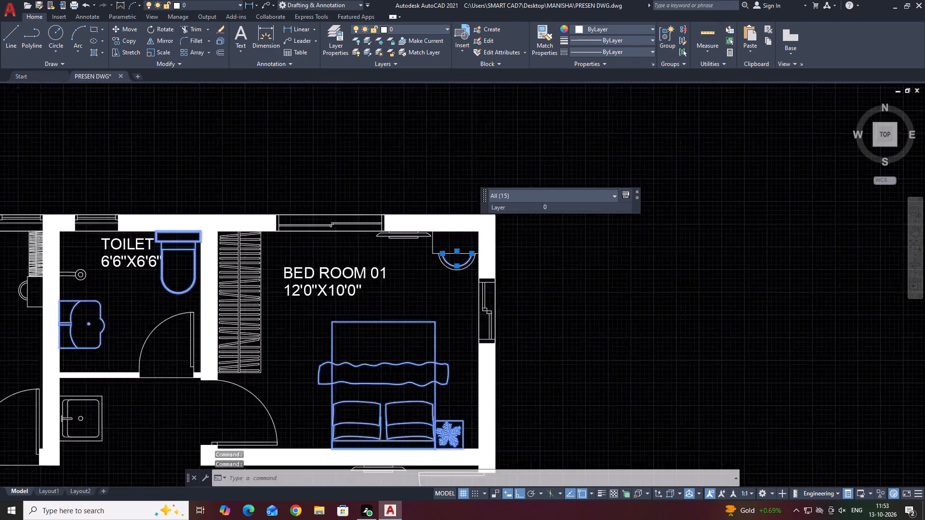
click(455, 232)
click(383, 289)
scroll(408, 239, up, 2)
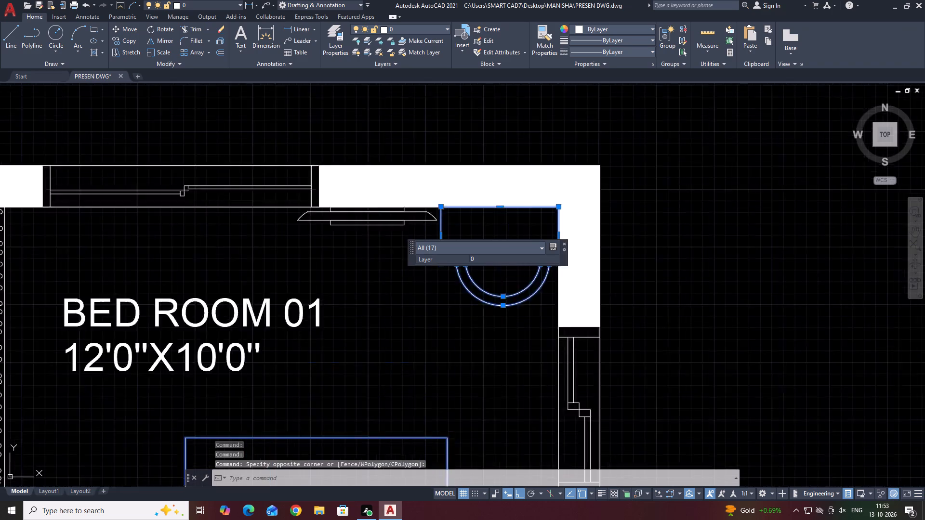
scroll(407, 239, up, 1)
click(422, 185)
drag(391, 208, 392, 215)
scroll(419, 305, down, 2)
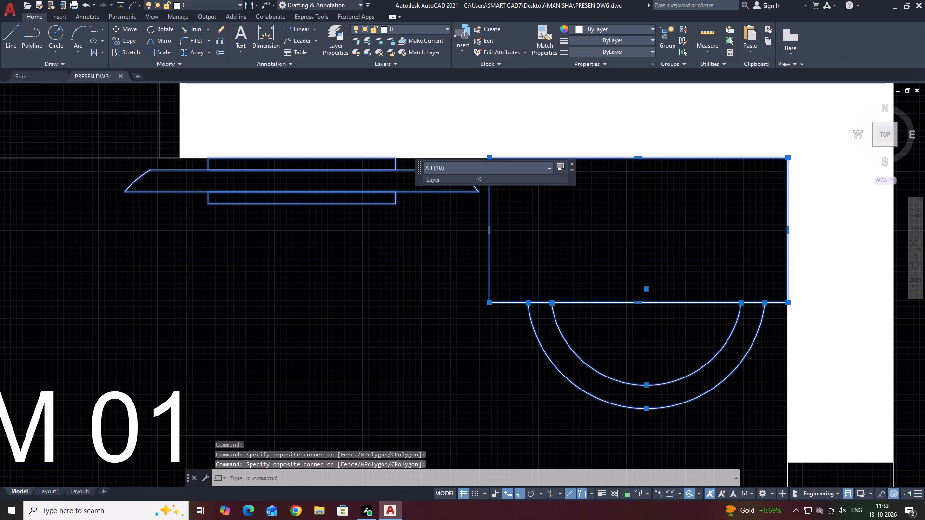
scroll(421, 306, down, 2)
middle_drag(457, 336, 421, 206)
click(168, 249)
drag(125, 298, 126, 308)
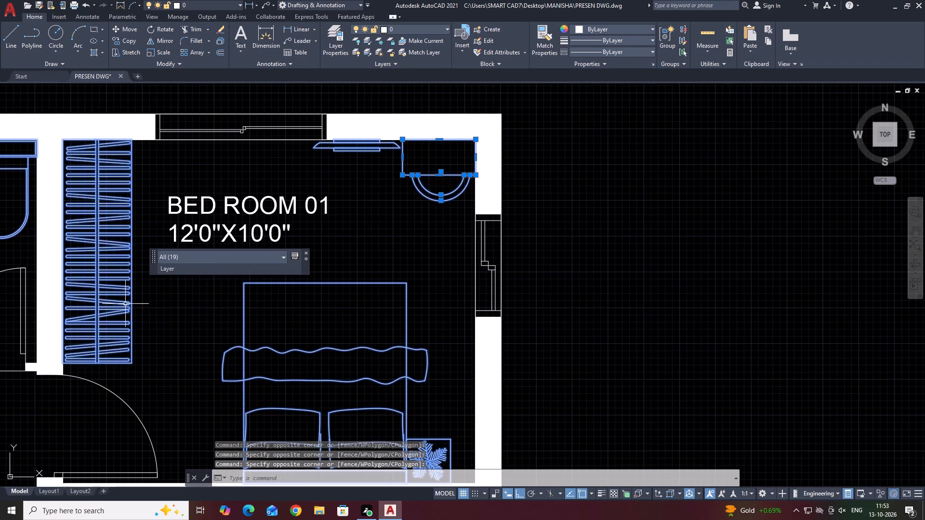
Add the living room TV, the lower toilet's shower fitting and the master bedroom TV to the selection.
scroll(122, 318, down, 5)
middle_drag(164, 380, 368, 287)
scroll(397, 211, up, 3)
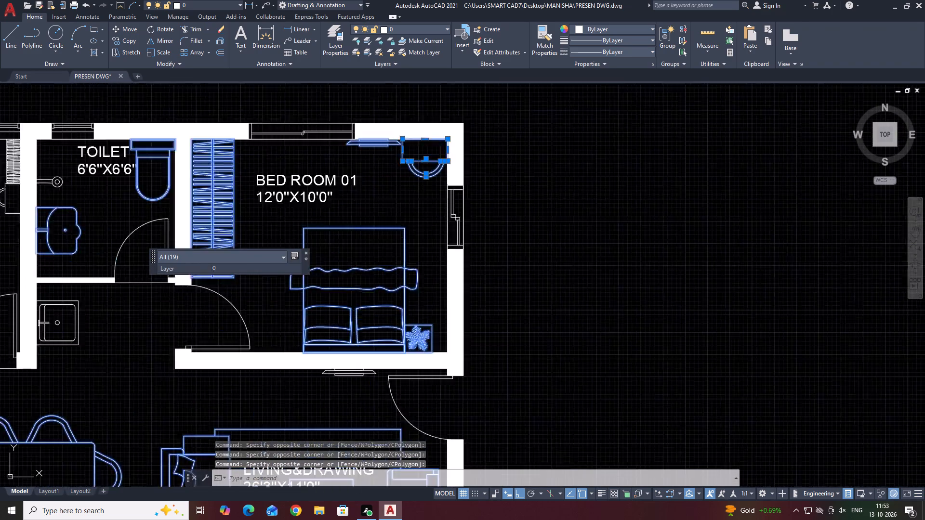
middle_drag(404, 393, 450, 165)
middle_drag(416, 372, 423, 226)
middle_drag(423, 251, 423, 361)
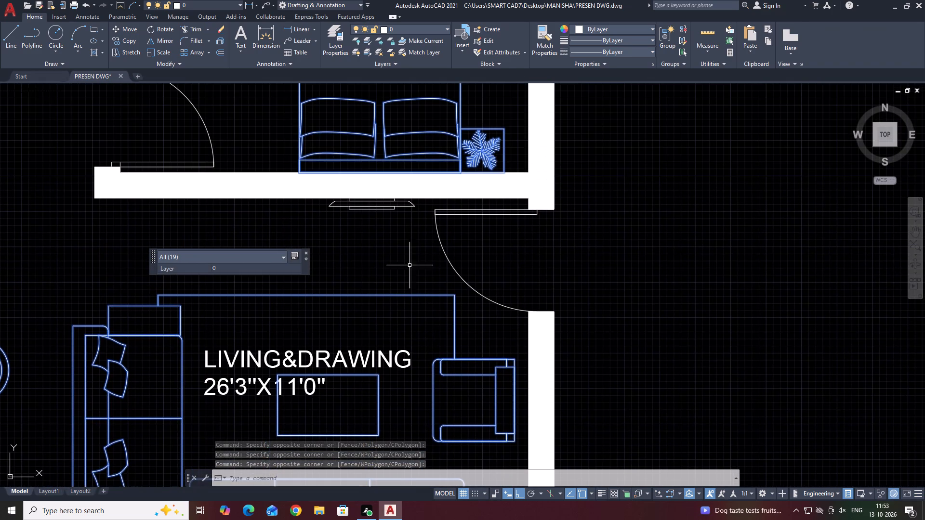
click(406, 211)
click(380, 207)
scroll(405, 272, down, 7)
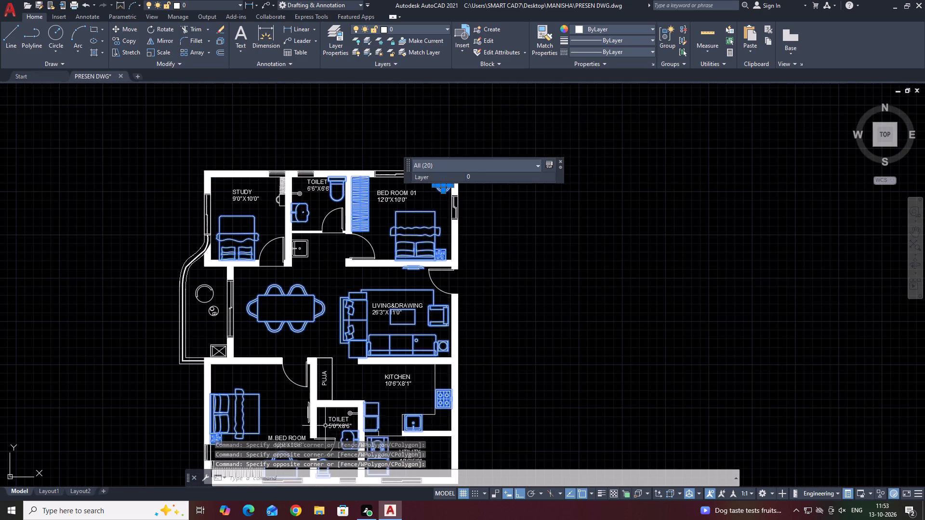
middle_drag(328, 413, 378, 282)
scroll(357, 313, up, 1)
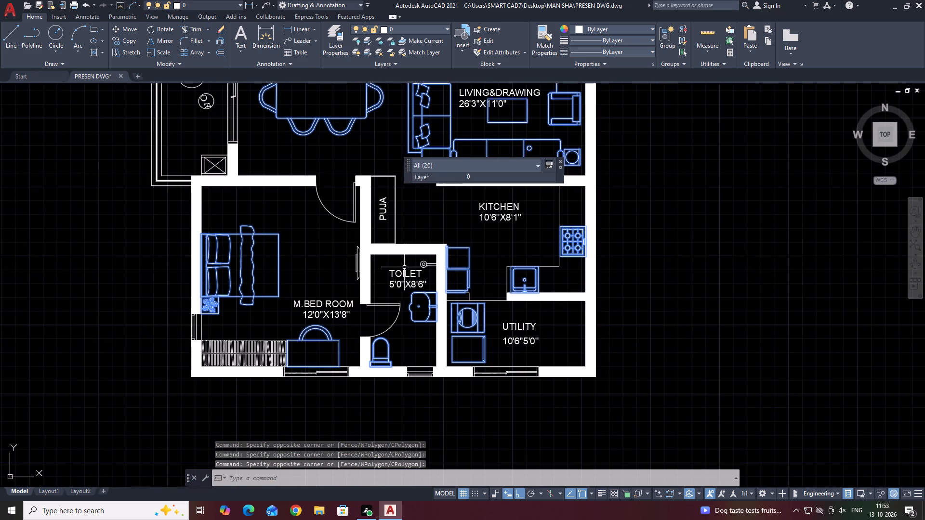
click(428, 263)
scroll(339, 281, up, 3)
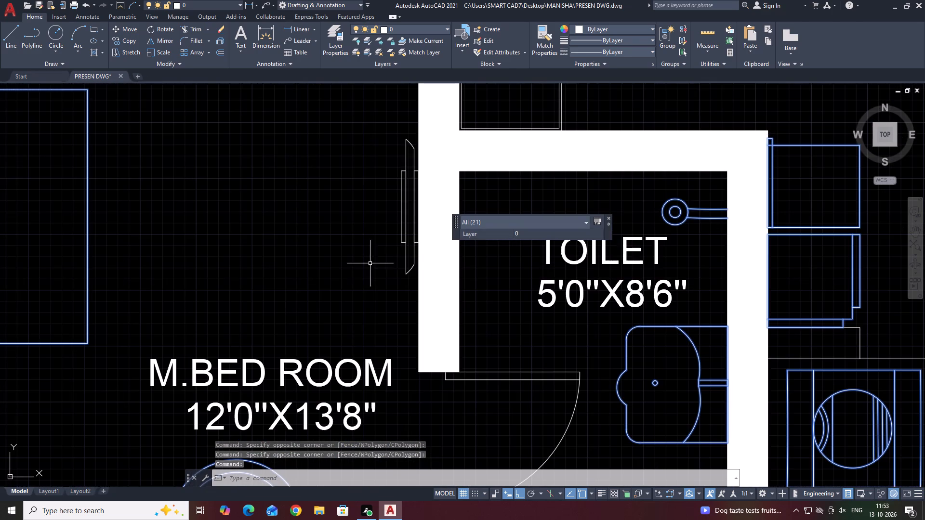
click(411, 255)
click(387, 272)
Add the balcony's round chair and small round table, with all their parts, to the selection.
scroll(365, 301, down, 6)
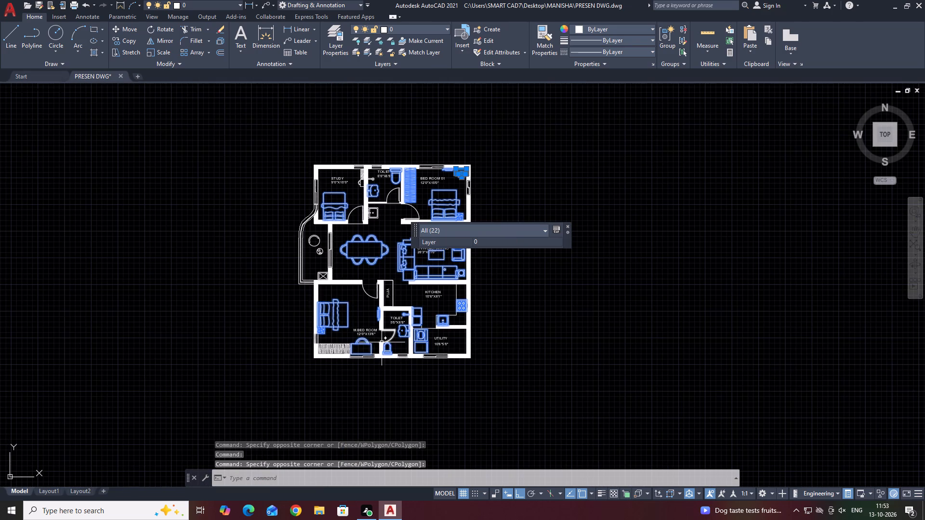
scroll(309, 257, up, 2)
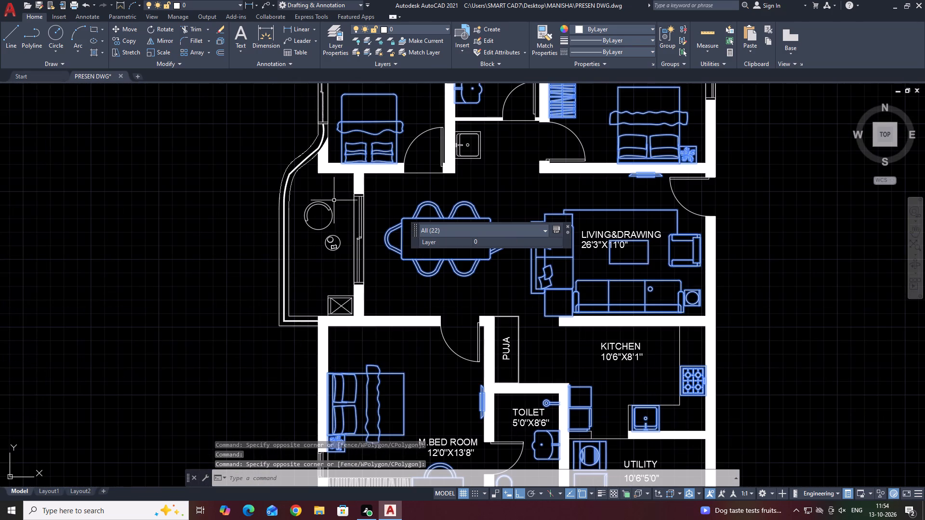
click(329, 192)
click(306, 274)
middle_drag(329, 197, 293, 165)
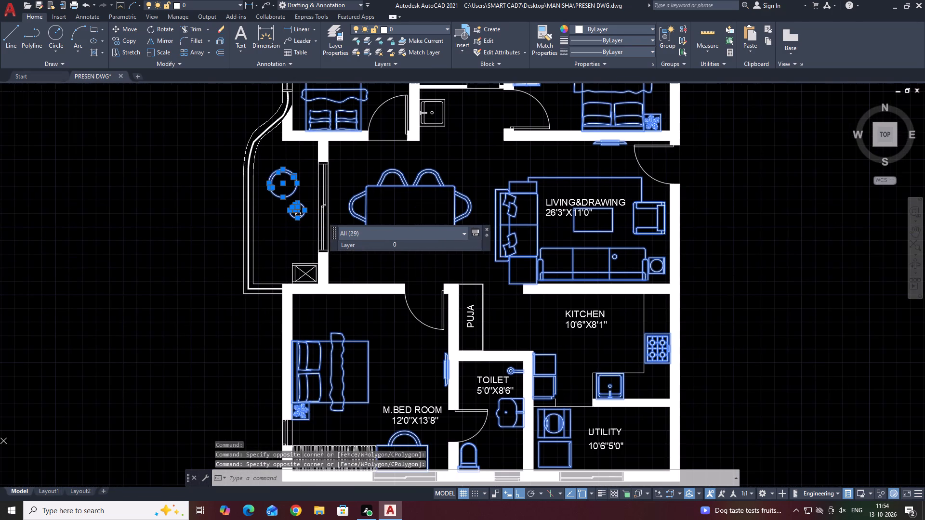
click(265, 156)
click(311, 242)
Add the study's wardrobe and desk, the upper toilet's shower fitting and the passage washbasin, and assign the whole selection to the FURNITURE layer.
middle_drag(294, 214, 287, 372)
scroll(395, 178, up, 2)
click(396, 178)
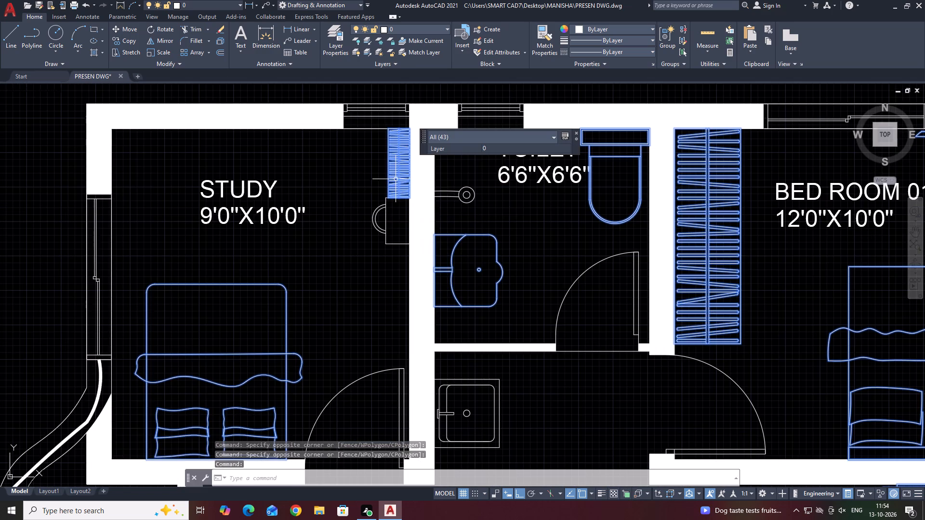
click(396, 209)
click(366, 234)
middle_drag(372, 271, 295, 312)
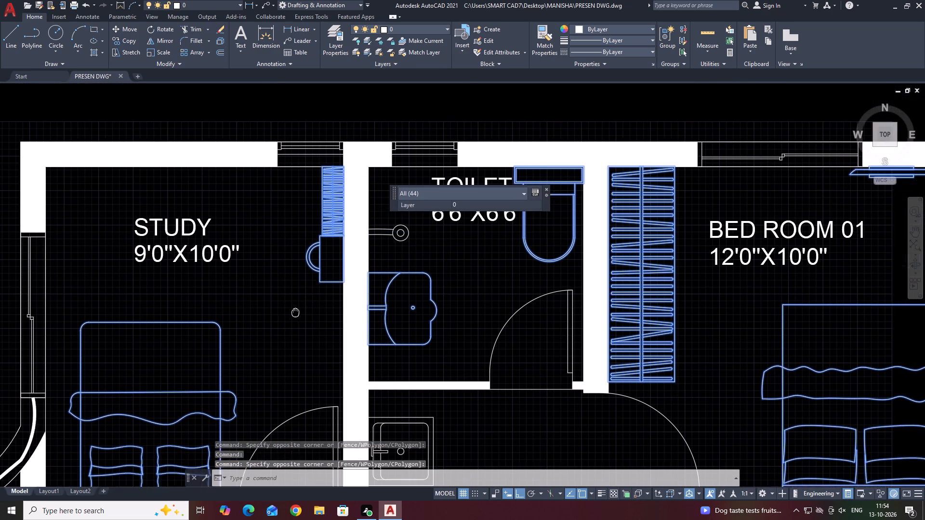
click(389, 241)
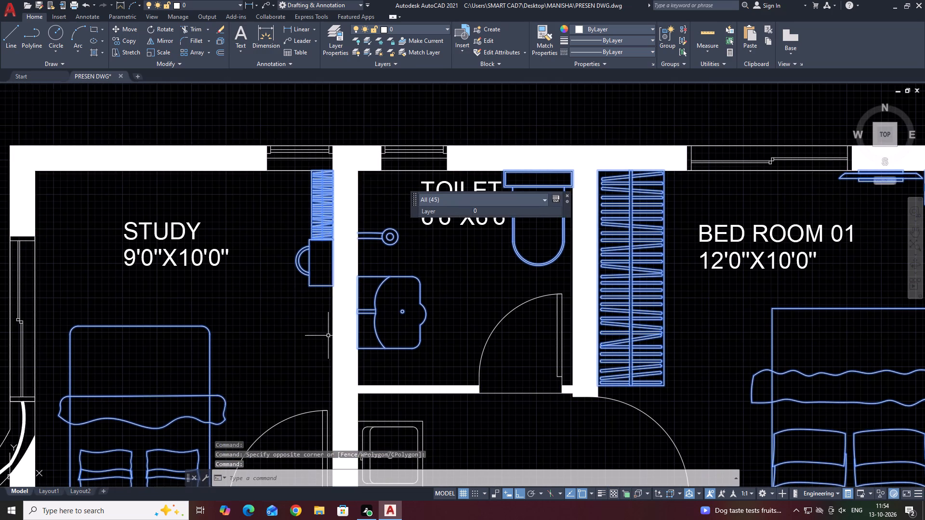
middle_drag(390, 416, 392, 266)
click(436, 396)
click(417, 334)
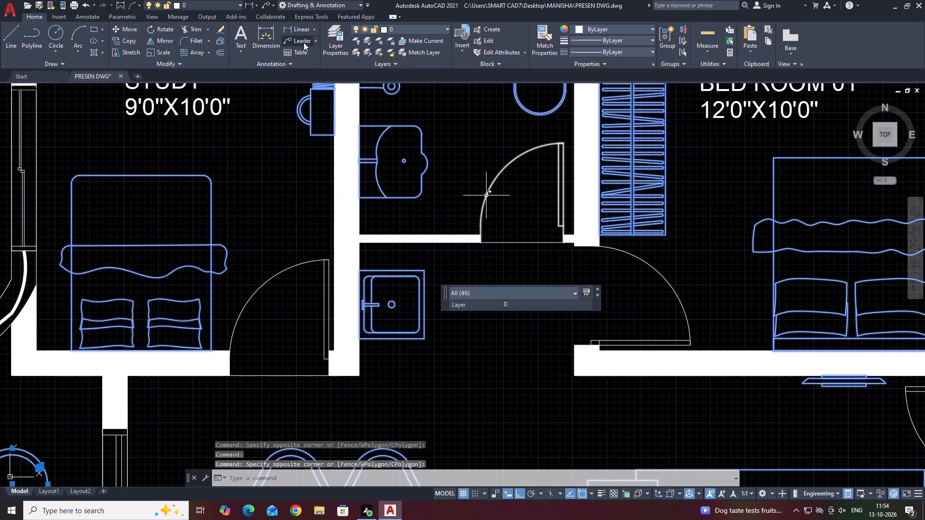
click(407, 31)
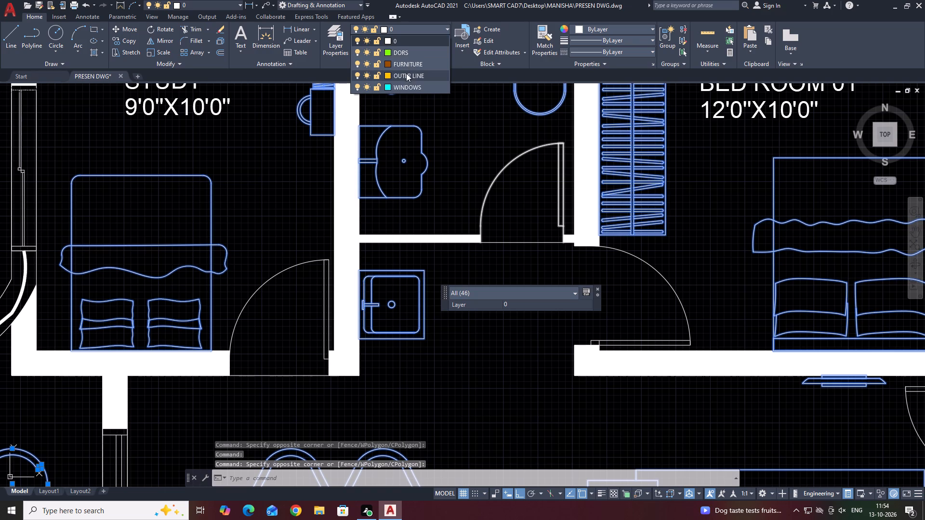
click(405, 65)
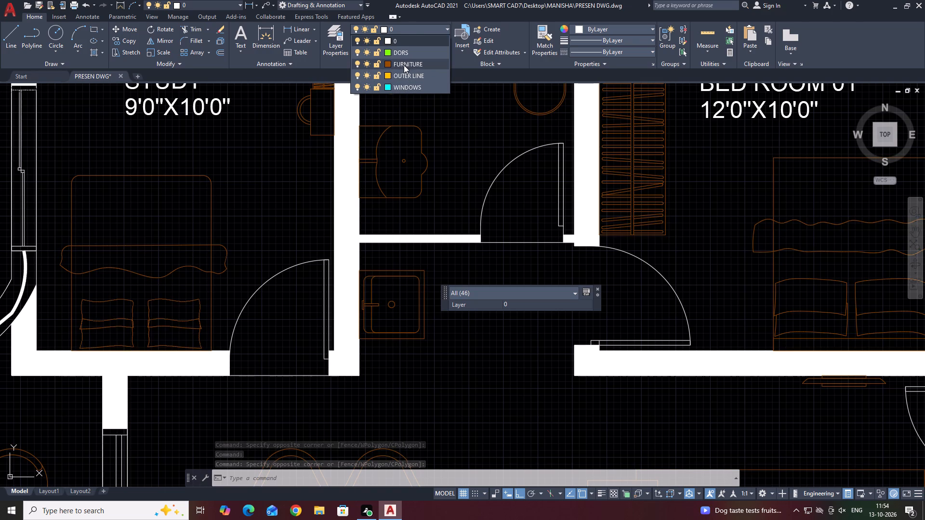
Select all the door blocks similar to the BED ROOM 01 door and assign them to the DORS layer.
key(Escape)
scroll(378, 231, down, 4)
scroll(383, 277, up, 1)
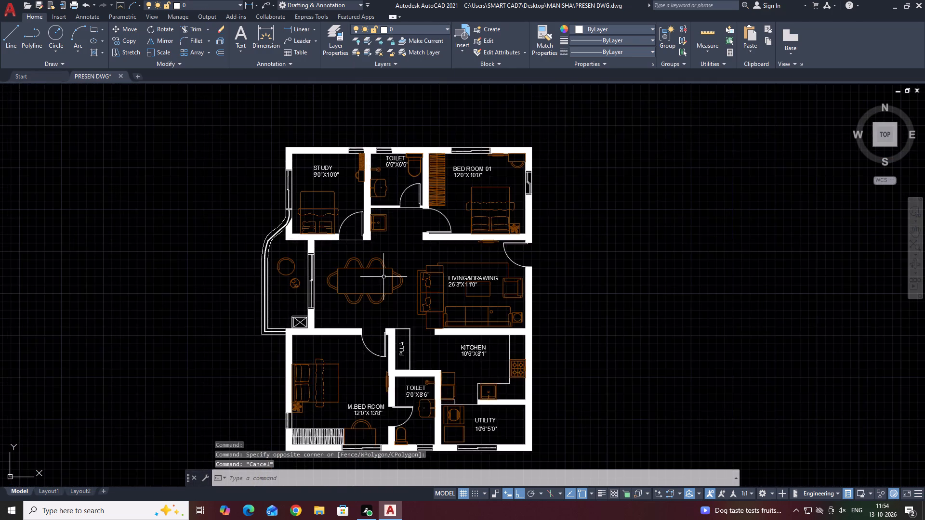
scroll(383, 277, up, 1)
click(485, 185)
right_click(416, 203)
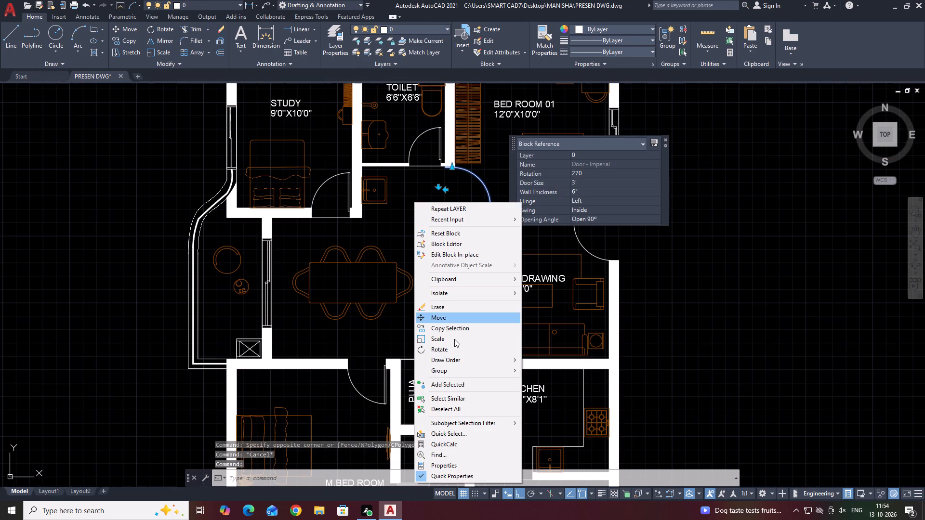
click(455, 397)
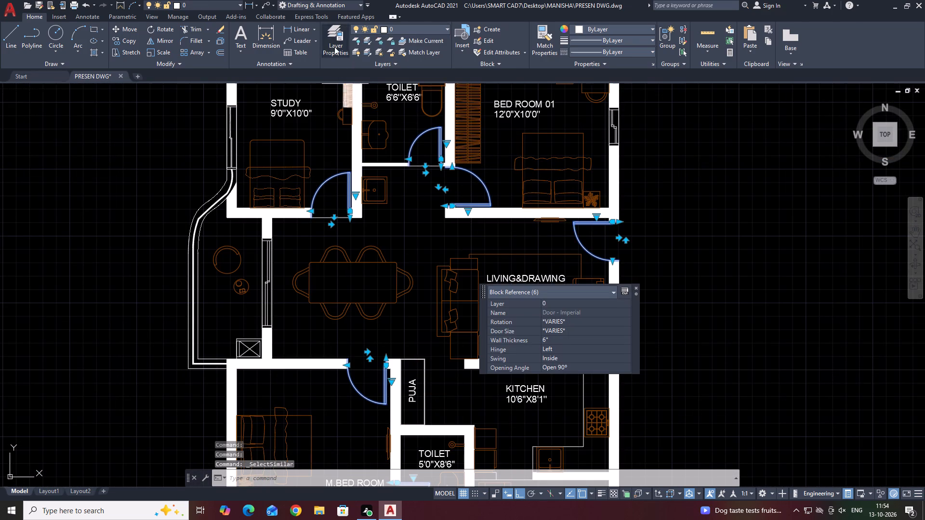
click(397, 27)
click(394, 50)
key(Escape)
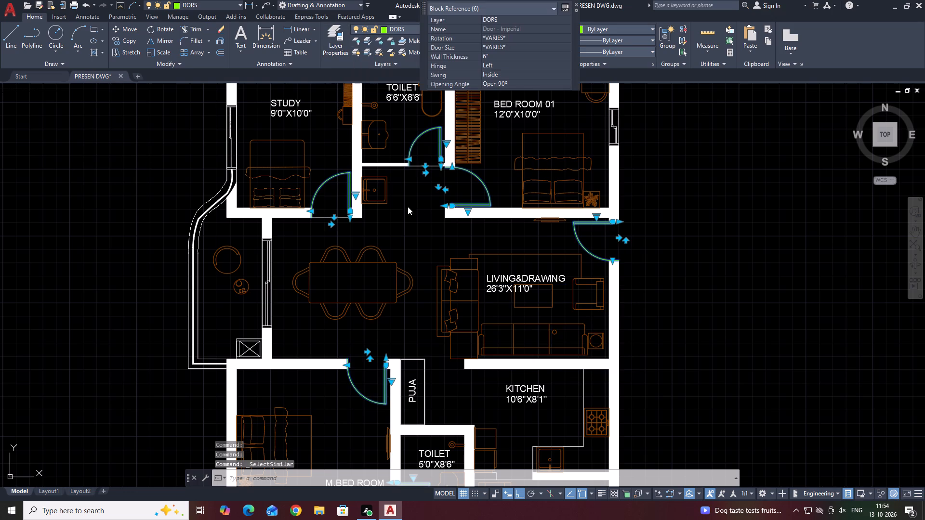
key(Escape)
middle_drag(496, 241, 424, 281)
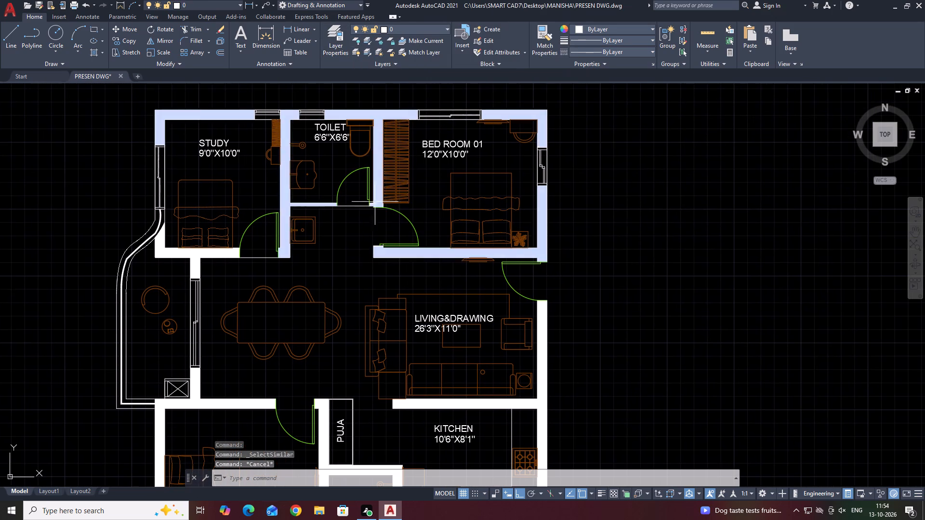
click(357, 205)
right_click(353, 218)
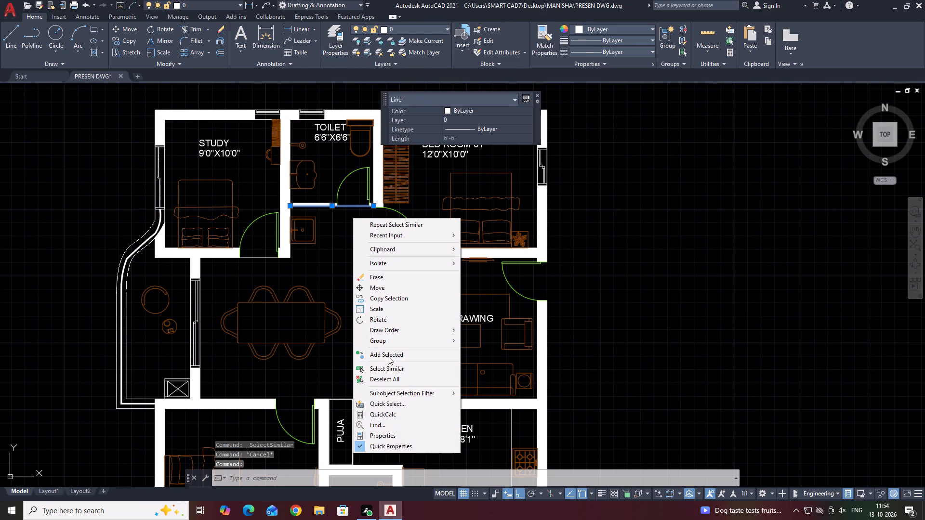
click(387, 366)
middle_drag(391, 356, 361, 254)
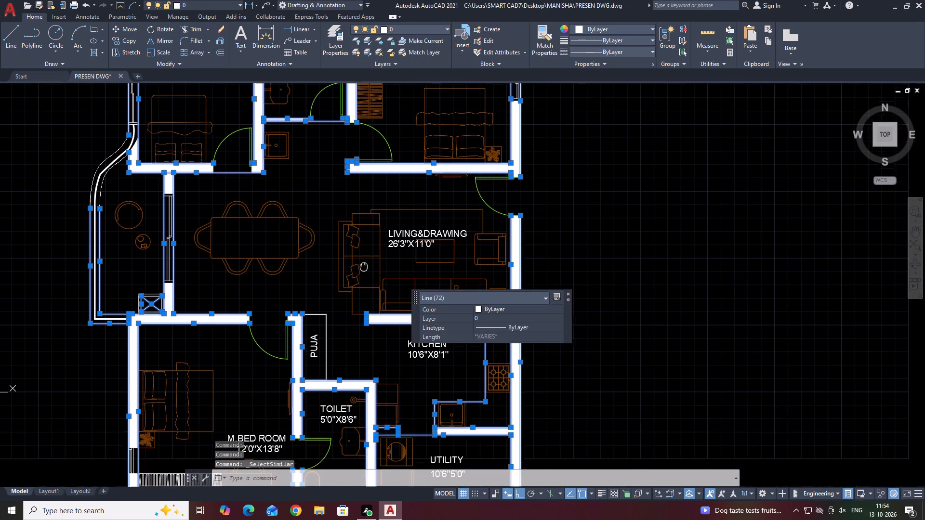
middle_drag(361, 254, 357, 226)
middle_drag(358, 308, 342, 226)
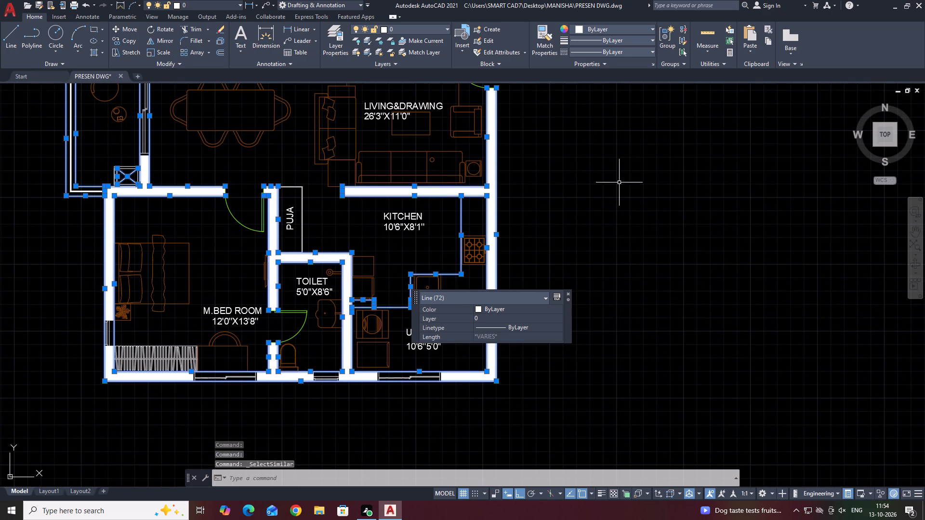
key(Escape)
Define the crossed rectangle and its border lines at the balcony's lower corner as a block named GTGTGTGT.
scroll(106, 159, up, 4)
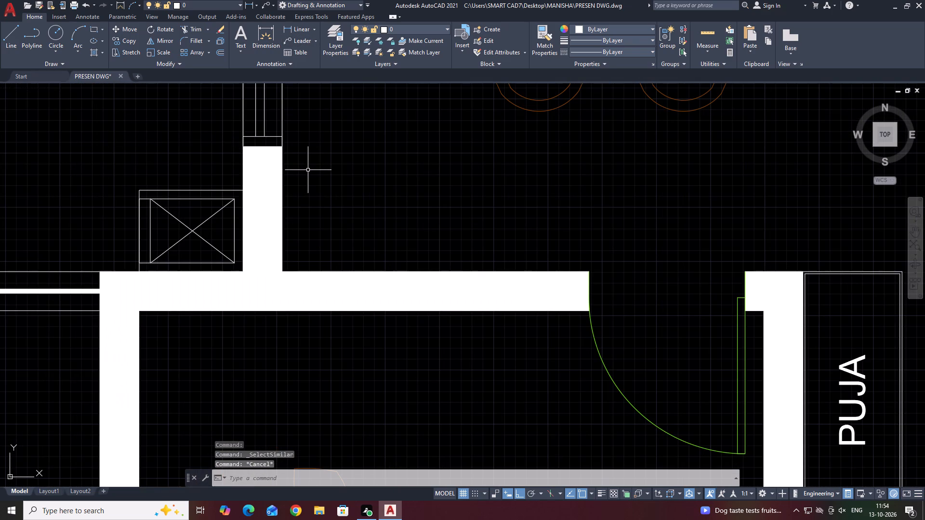
click(119, 179)
click(249, 283)
middle_drag(221, 258, 258, 292)
text(B)
key(space)
text(GT)
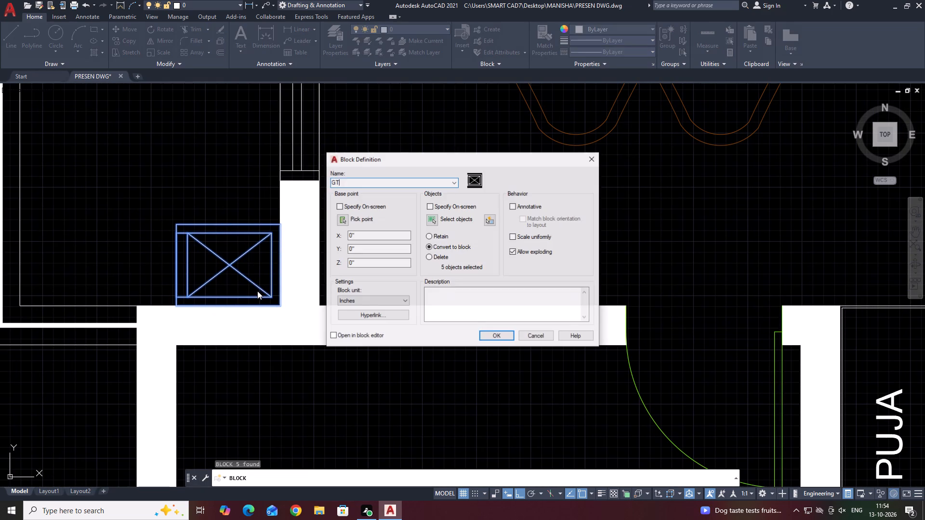
key(g)
key(t)
key(g)
key(t)
key(g)
key(t)
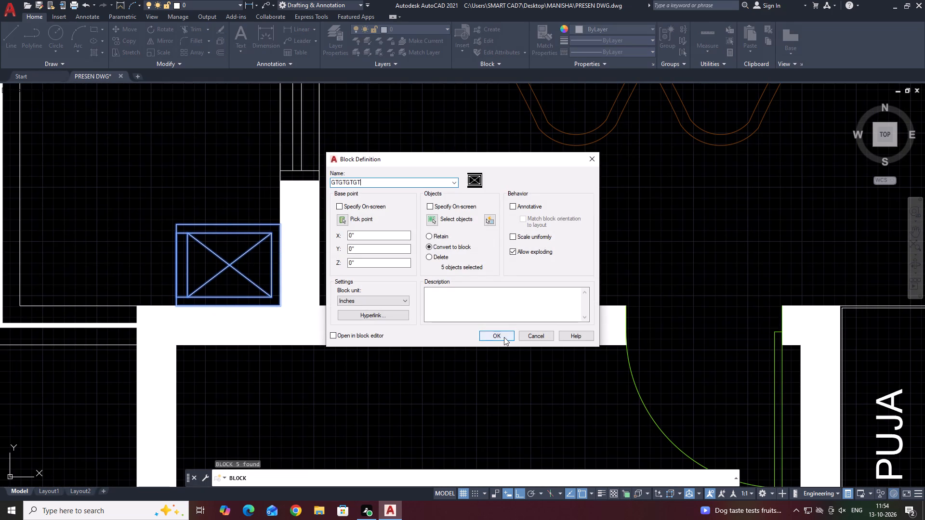
click(504, 337)
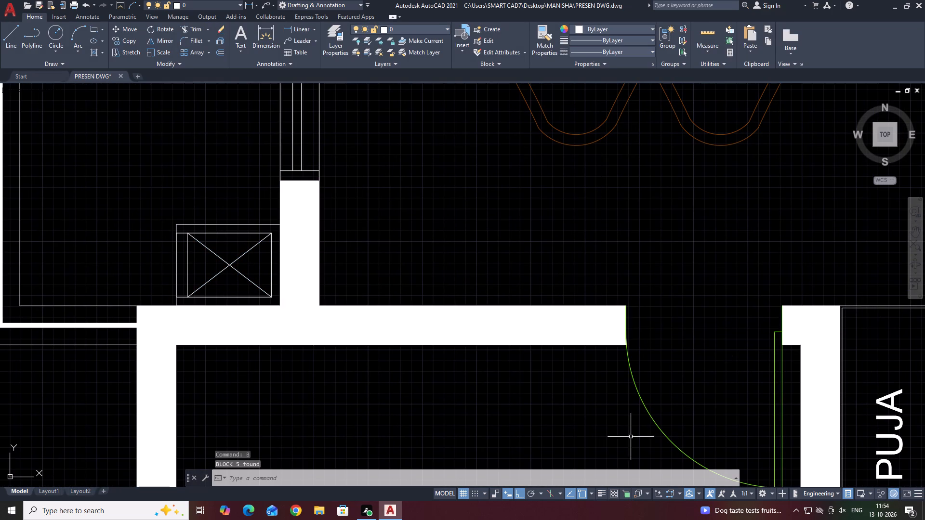
key(Escape)
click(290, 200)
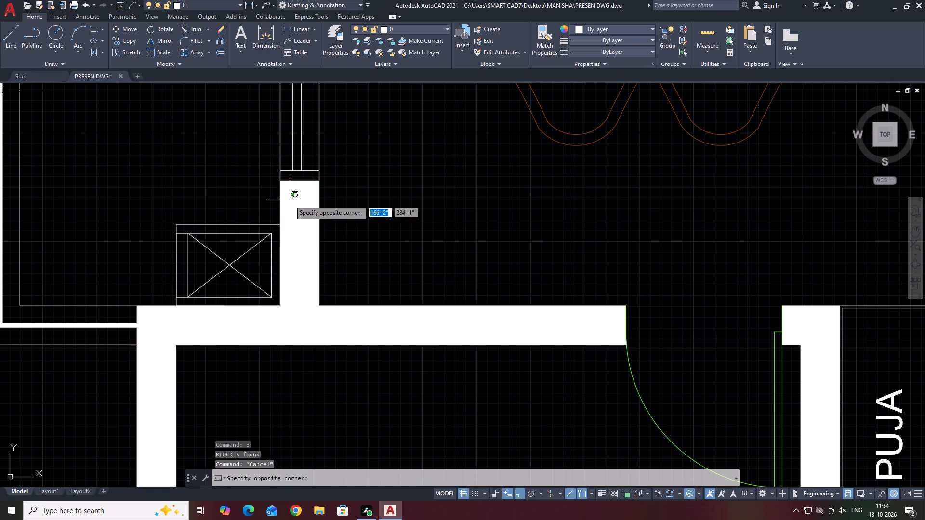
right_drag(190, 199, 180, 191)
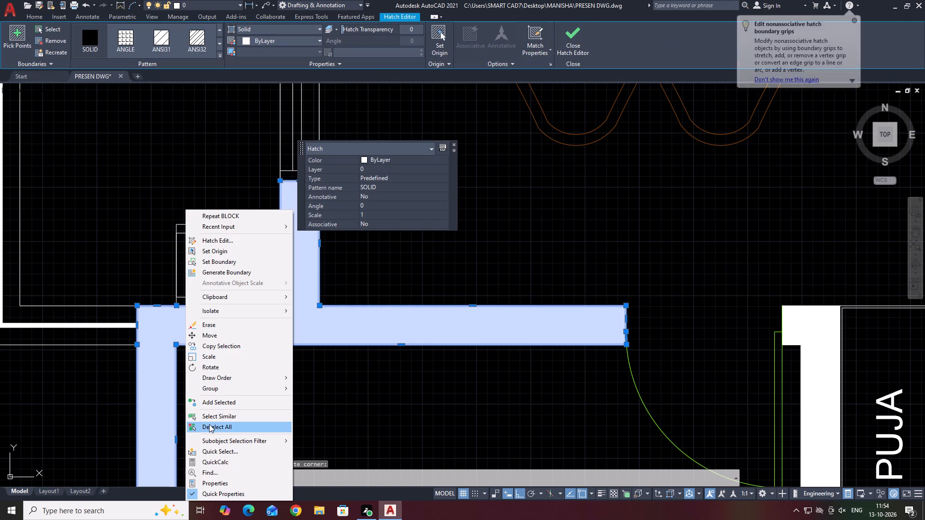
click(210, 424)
Assign the crossed-rectangle block at the balcony's lower corner to the FURNITURE layer.
click(231, 191)
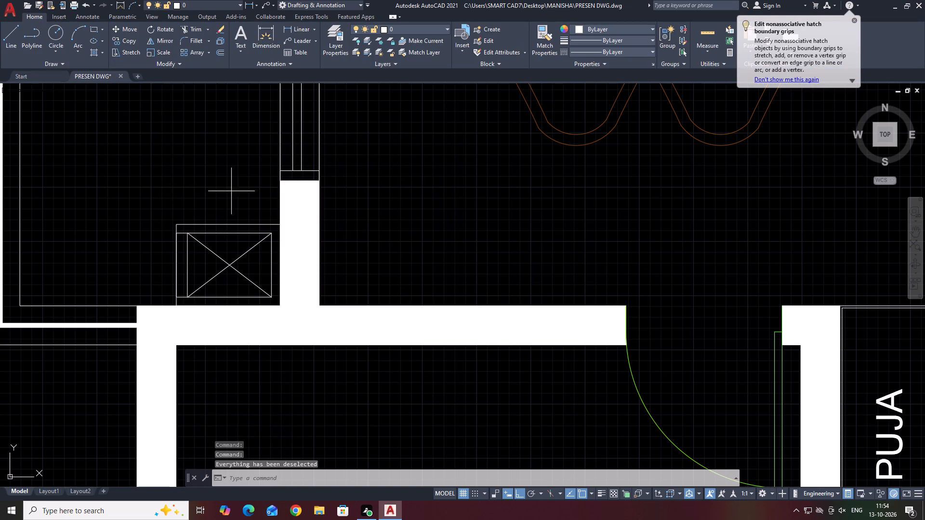
click(209, 272)
click(218, 6)
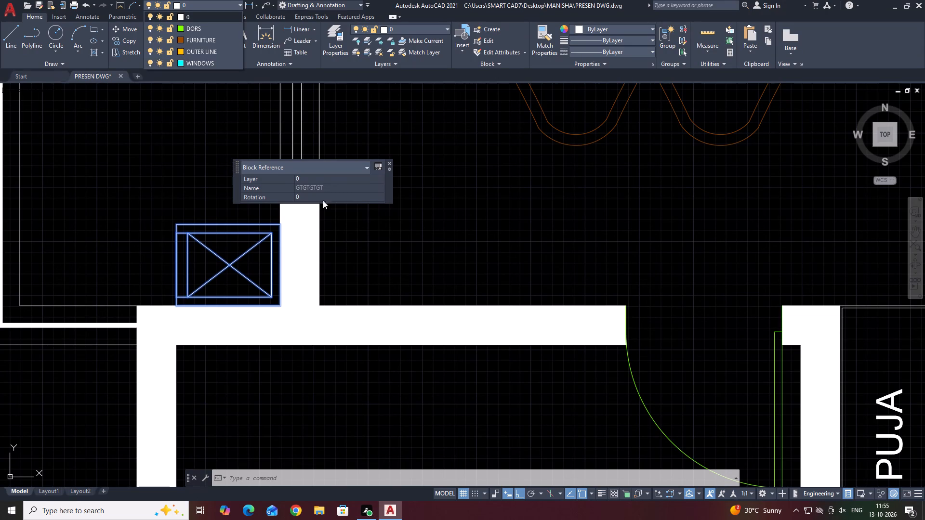
click(420, 32)
click(419, 31)
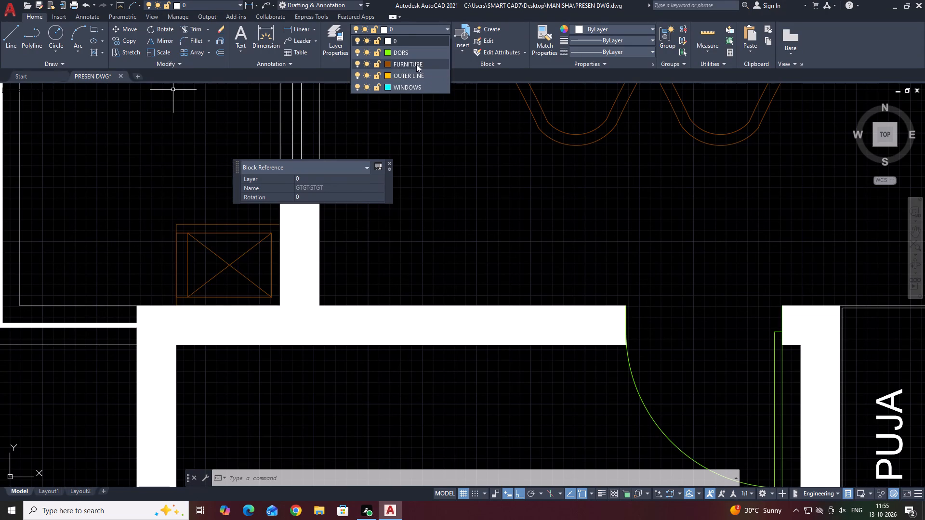
click(416, 64)
key(Escape)
Select the window blocks of every type around the plan, including the balcony sliding unit, and assign them to the WINDOWS layer.
scroll(384, 260, down, 6)
scroll(355, 258, up, 2)
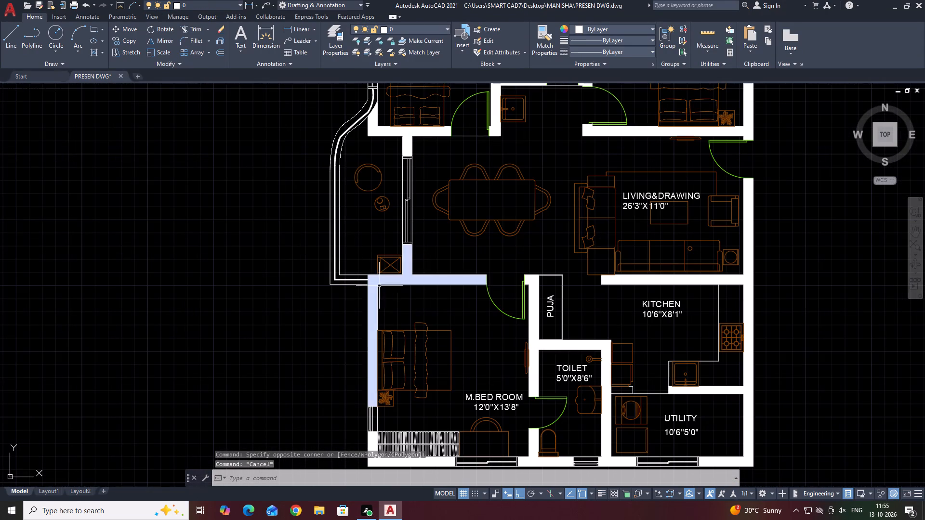
click(407, 200)
right_click(354, 223)
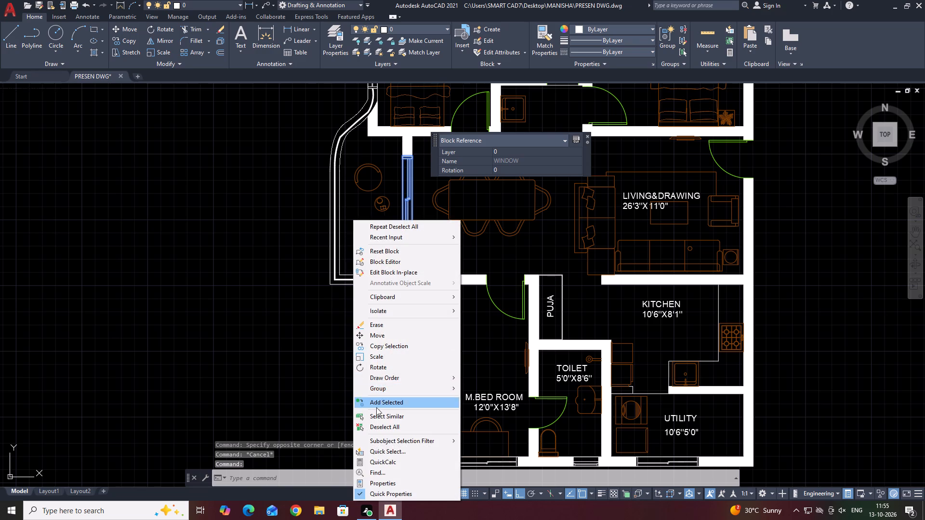
click(382, 414)
middle_drag(466, 312, 280, 199)
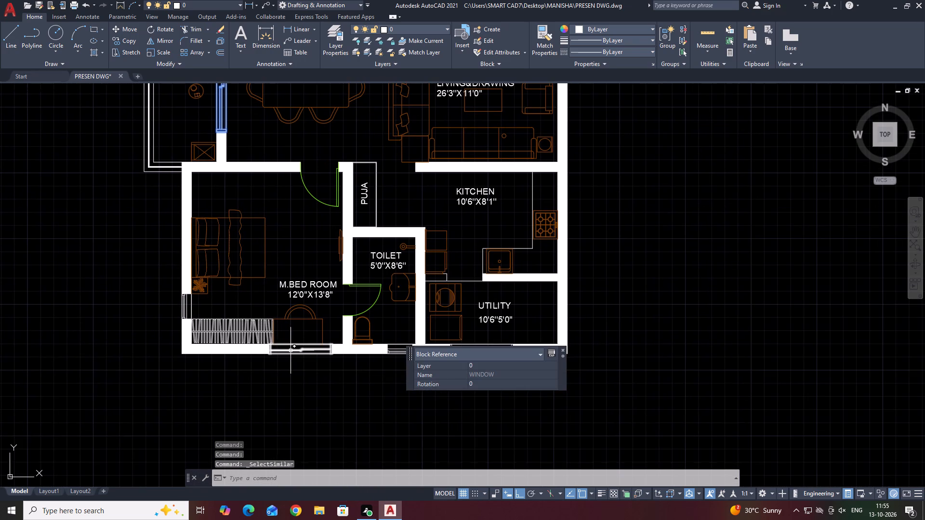
click(291, 351)
right_drag(282, 231, 282, 225)
click(338, 358)
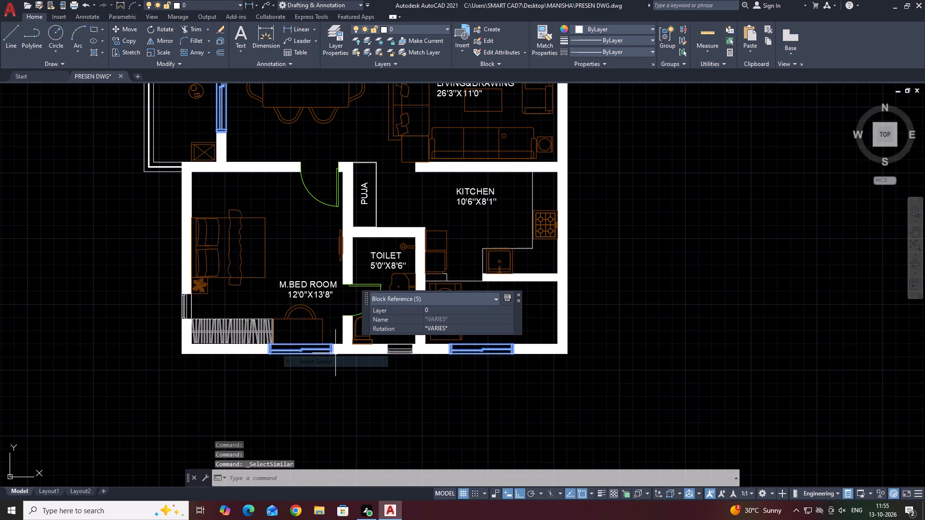
click(187, 301)
right_click(275, 205)
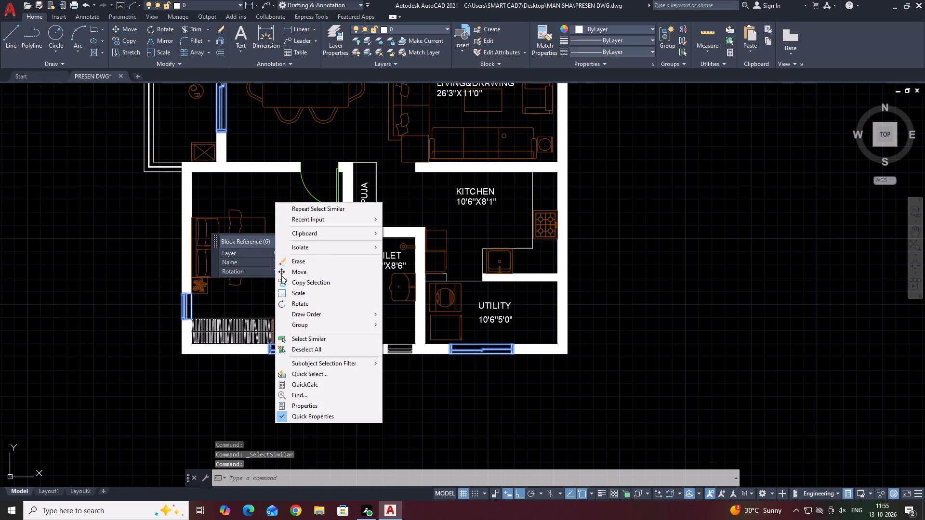
click(308, 338)
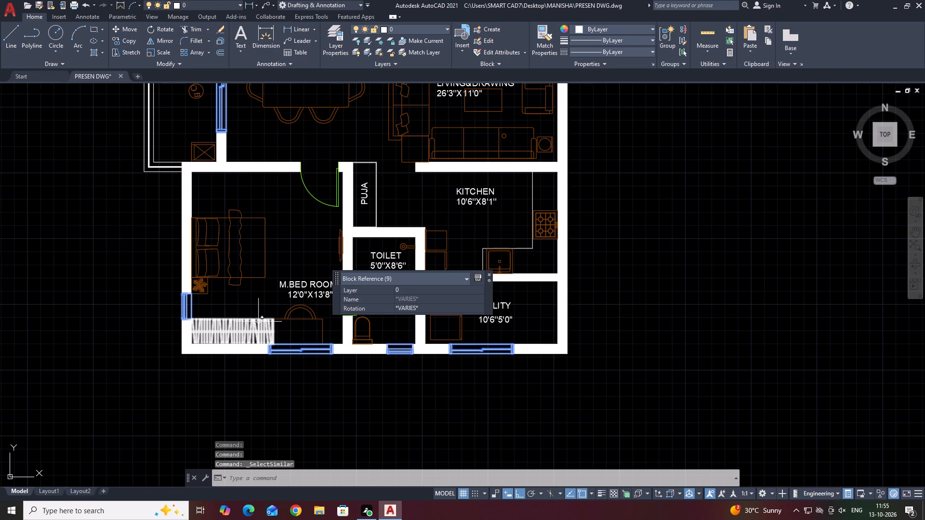
middle_drag(364, 238, 289, 418)
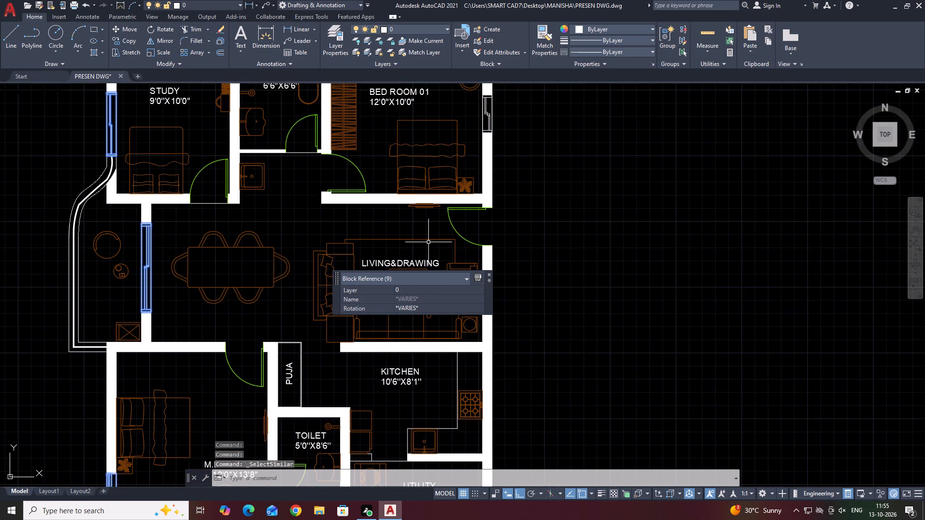
click(489, 118)
right_click(533, 154)
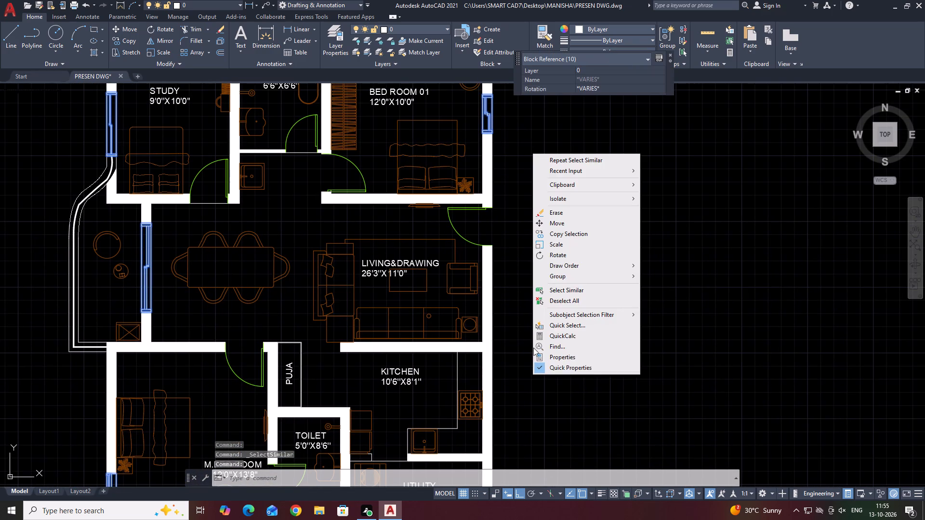
click(584, 291)
scroll(406, 276, down, 3)
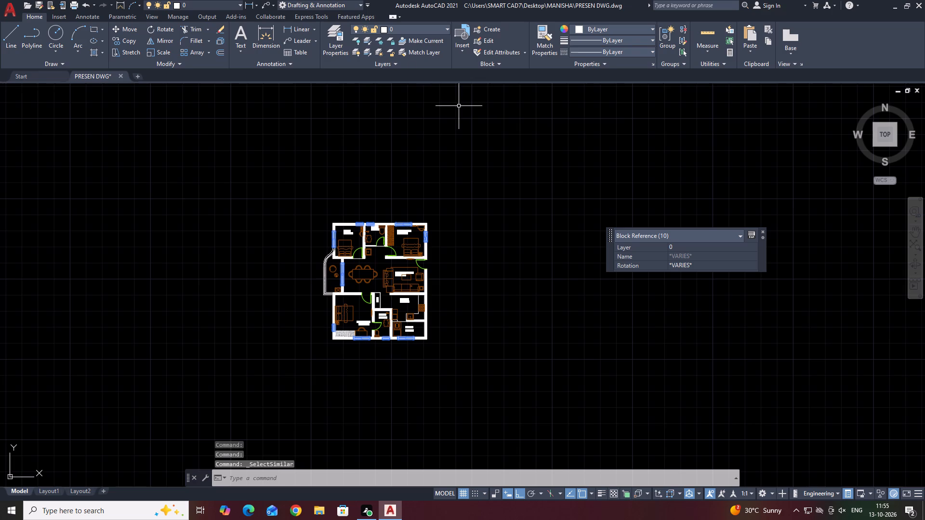
click(399, 29)
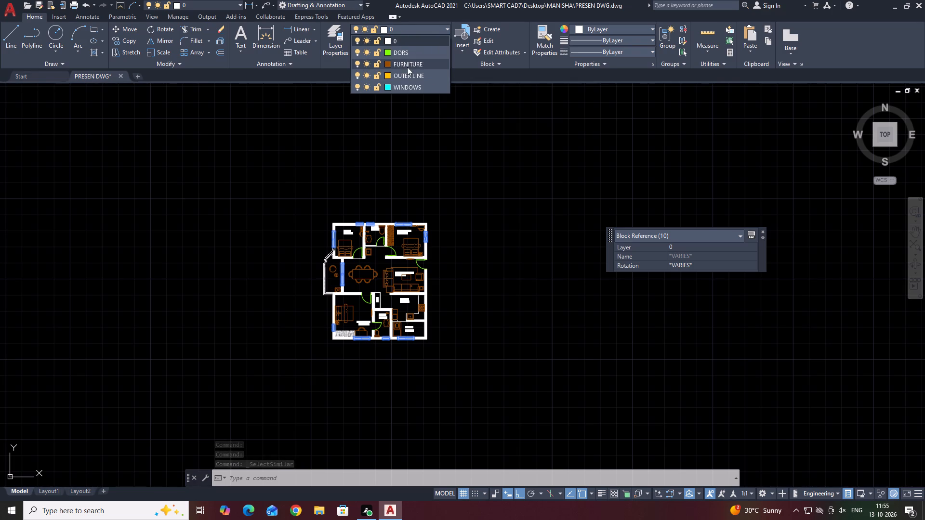
click(413, 87)
key(Escape)
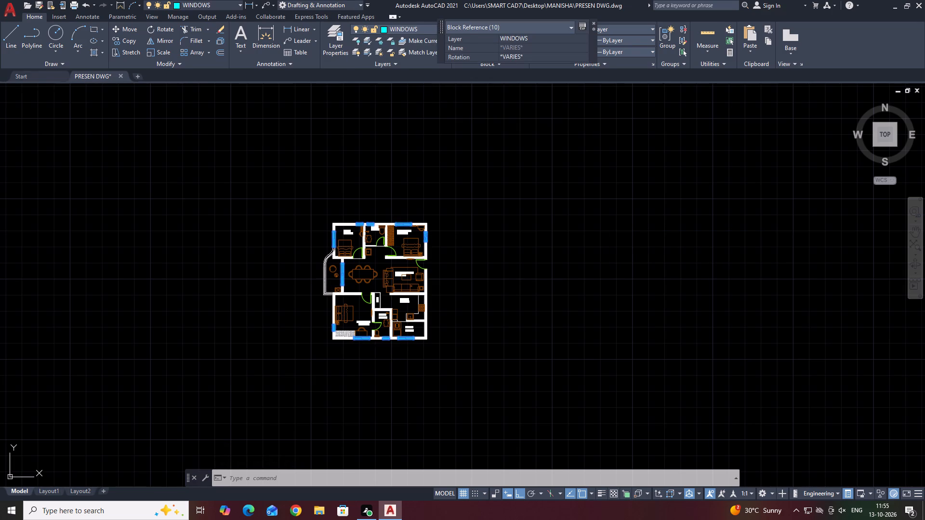
Select all lines similar to the utility room's upper boundary line and assign them to the OUTER LINE layer.
scroll(379, 342, up, 5)
middle_drag(554, 304, 415, 324)
click(454, 149)
right_click(453, 154)
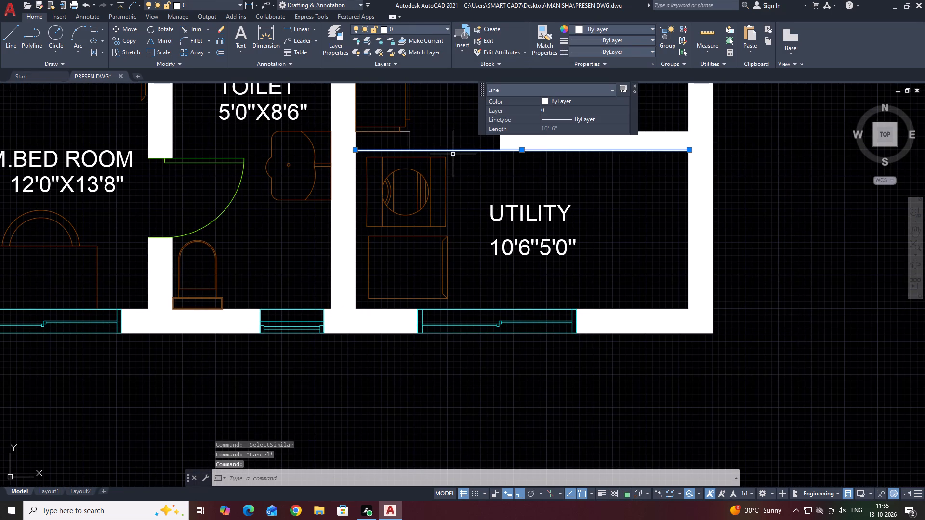
click(491, 303)
scroll(319, 282, down, 3)
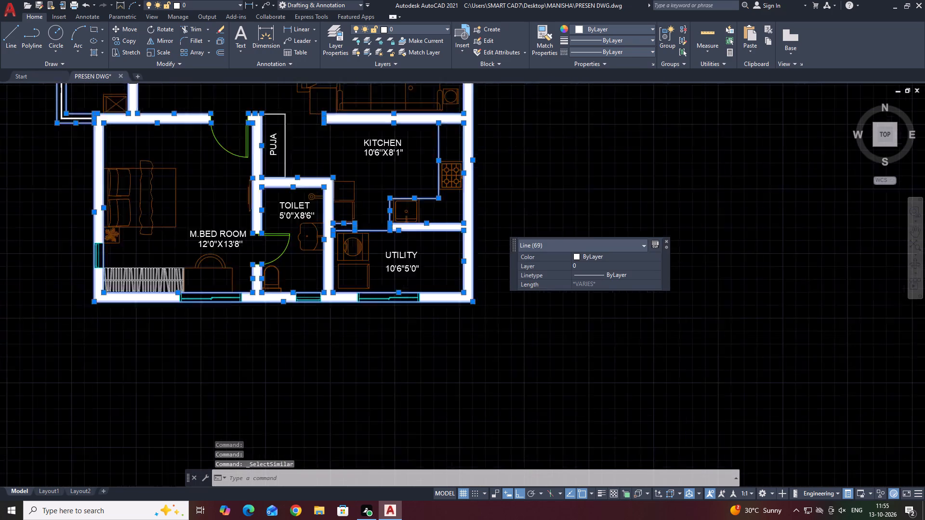
click(412, 29)
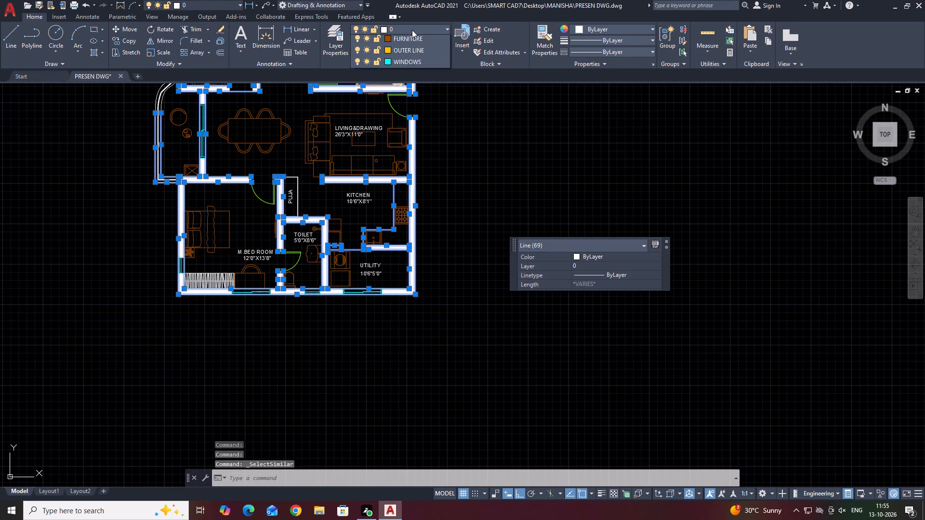
click(414, 75)
key(Escape)
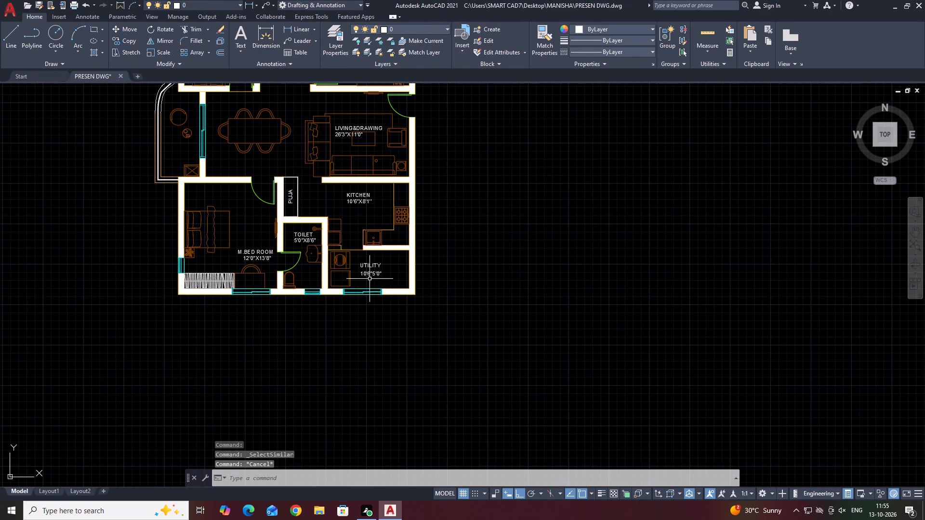
Assign the curved balcony railing lines beside the study to the OUTER LINE layer.
middle_drag(78, 148, 158, 227)
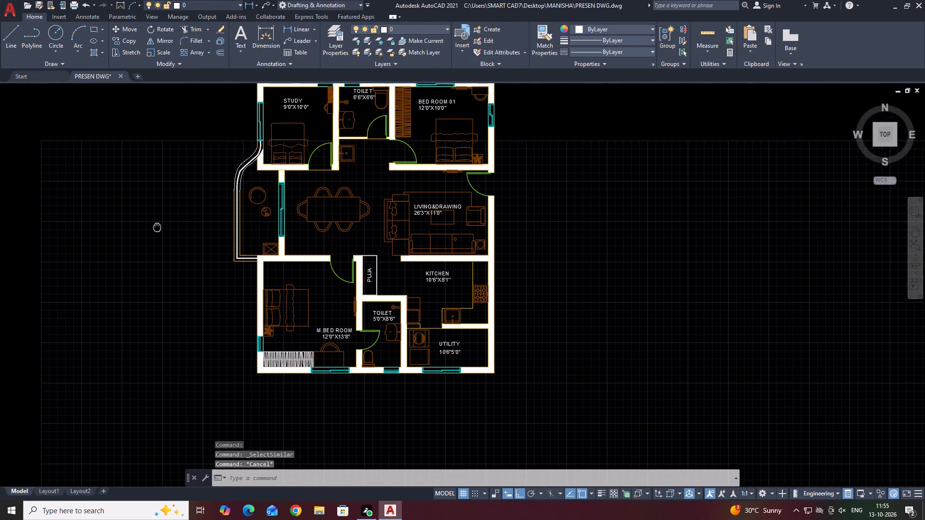
middle_drag(158, 227, 185, 253)
scroll(284, 203, up, 3)
click(262, 192)
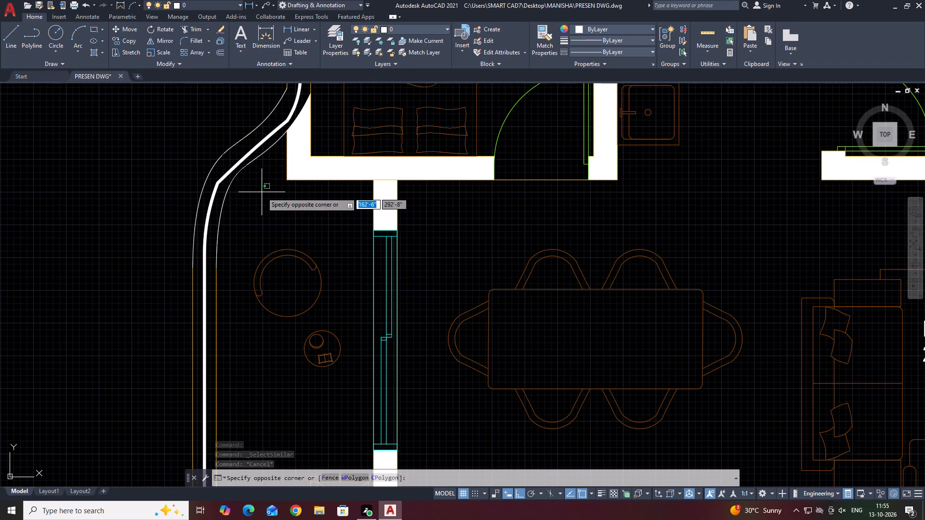
click(185, 141)
scroll(238, 253, down, 3)
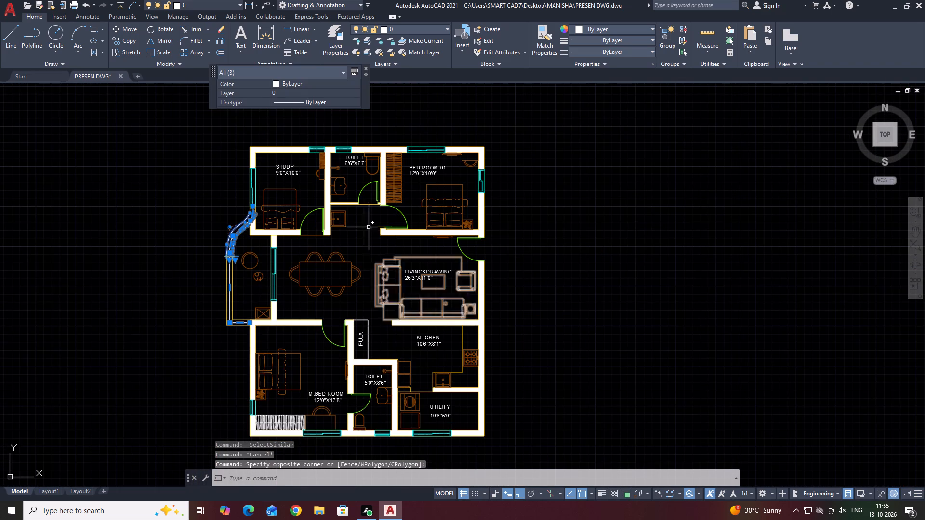
click(430, 29)
click(418, 75)
key(Escape)
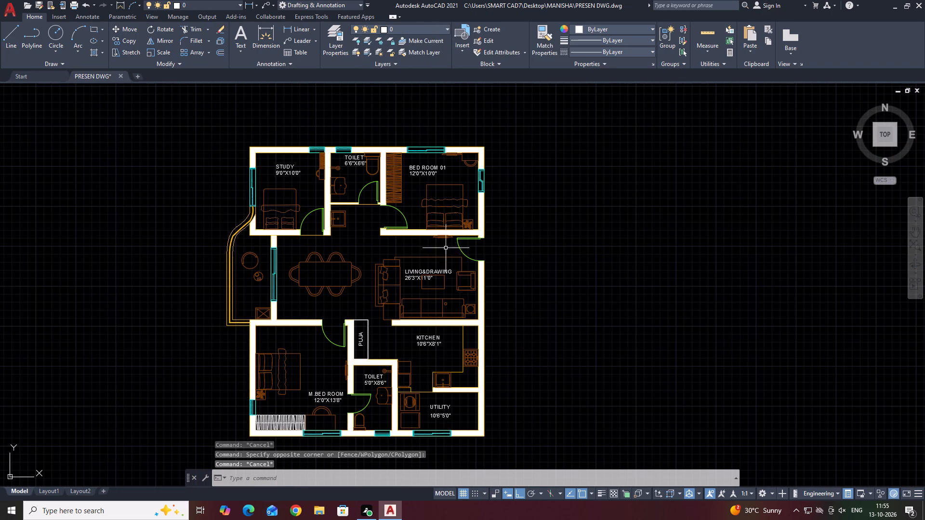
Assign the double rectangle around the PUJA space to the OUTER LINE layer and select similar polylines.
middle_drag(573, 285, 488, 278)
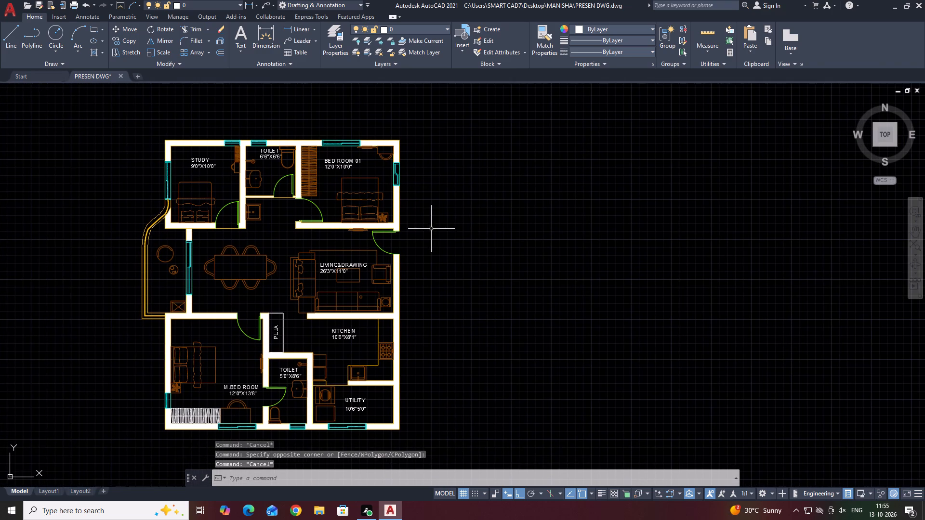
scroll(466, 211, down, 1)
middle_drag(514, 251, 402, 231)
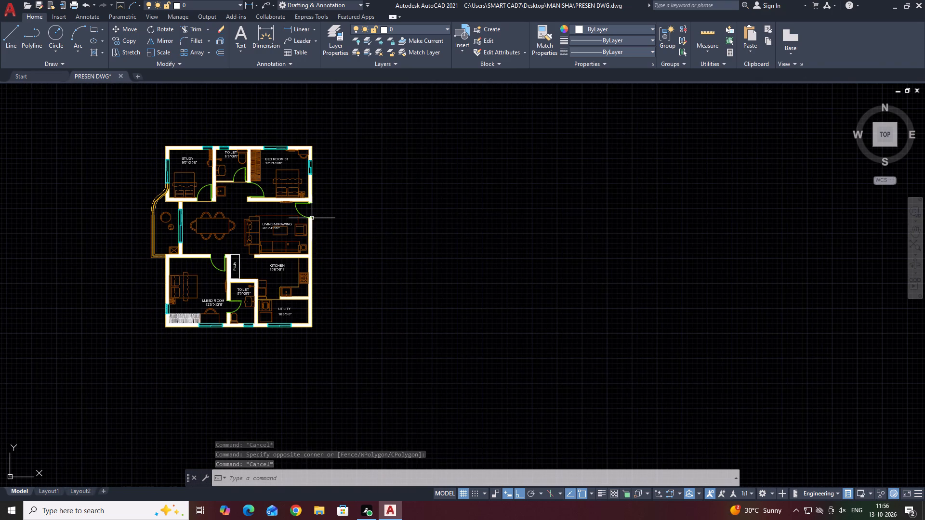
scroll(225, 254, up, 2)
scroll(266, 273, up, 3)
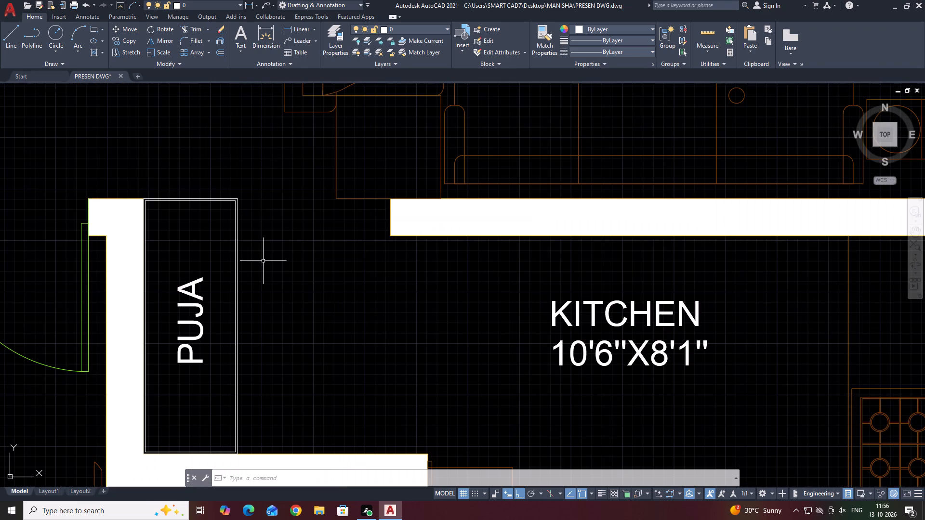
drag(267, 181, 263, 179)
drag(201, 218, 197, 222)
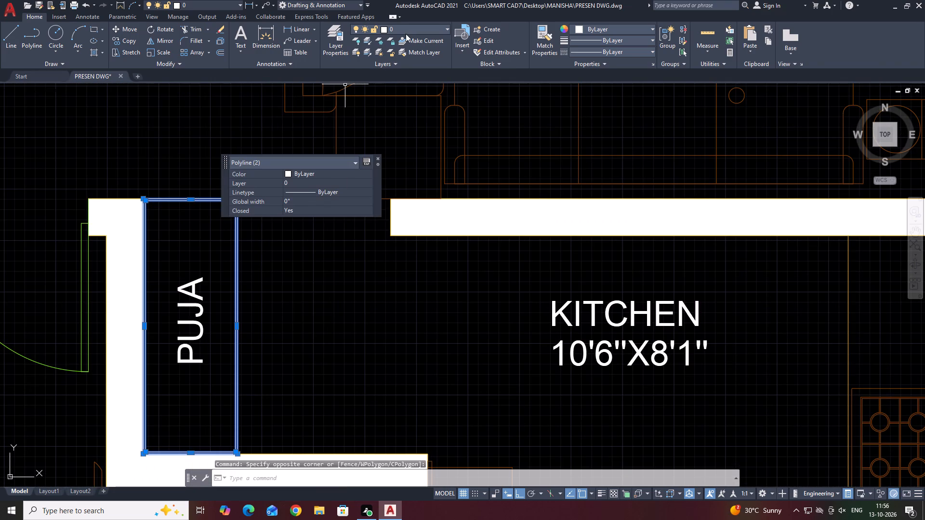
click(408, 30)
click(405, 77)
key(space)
Add the master bedroom wardrobe to the selected polylines and assign them all to the FURNITURE layer.
scroll(326, 188, down, 2)
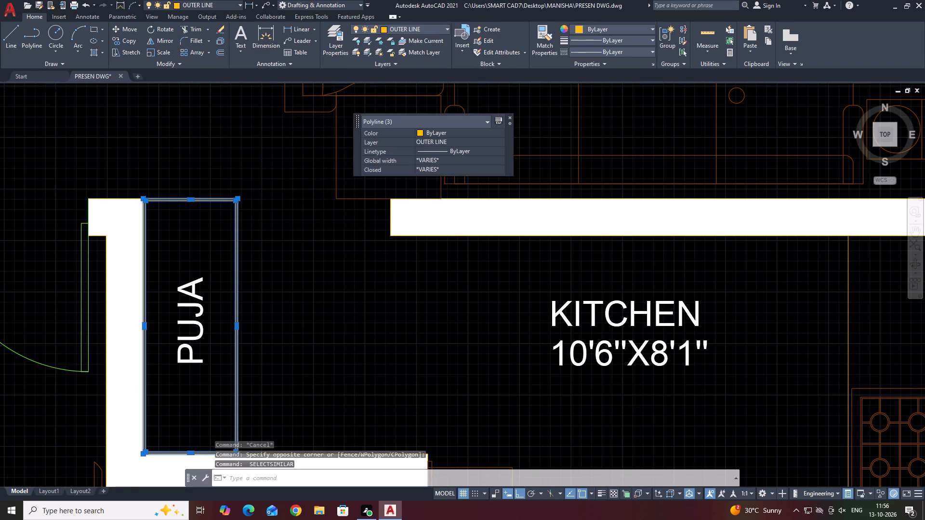
scroll(326, 188, down, 3)
middle_drag(426, 223, 429, 228)
scroll(246, 257, up, 3)
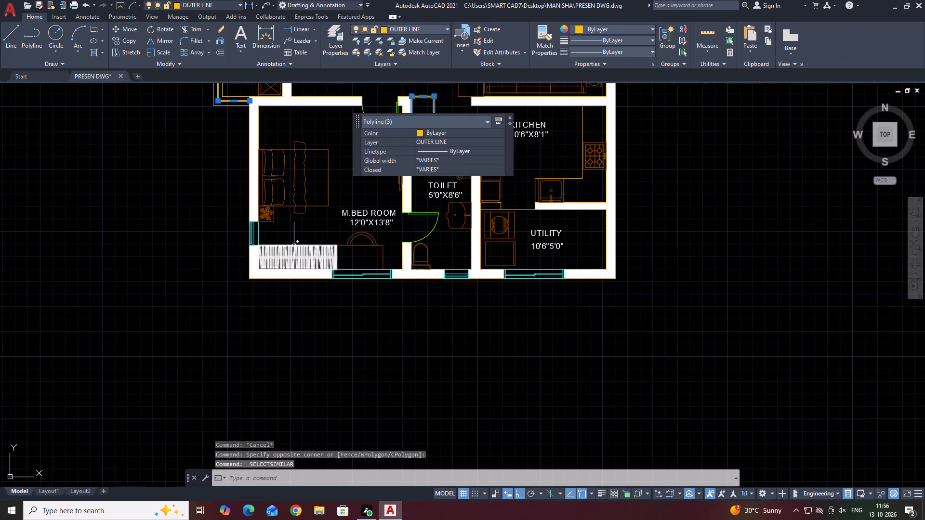
click(294, 246)
click(368, 31)
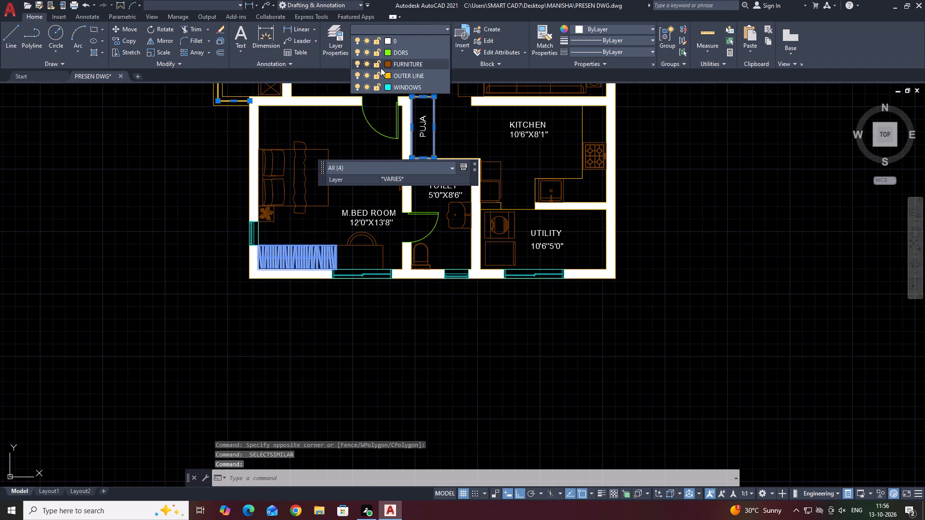
click(403, 67)
key(Escape)
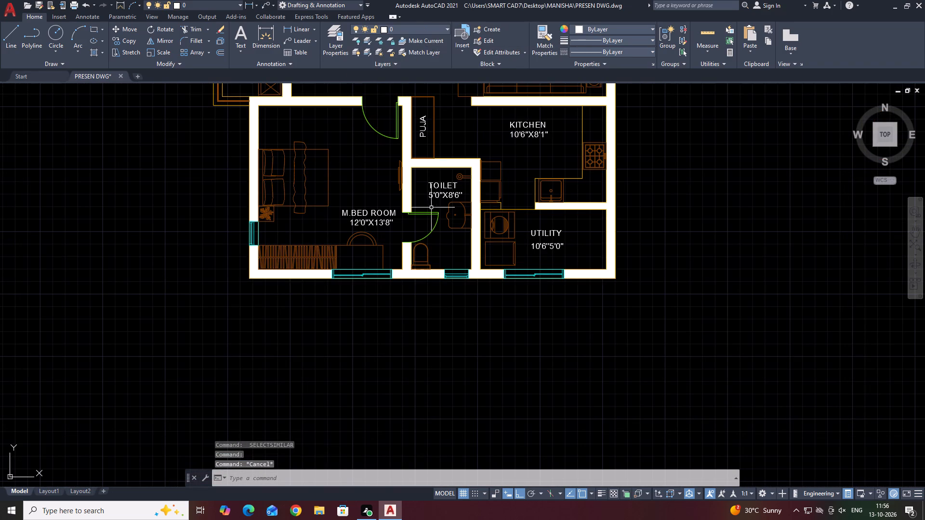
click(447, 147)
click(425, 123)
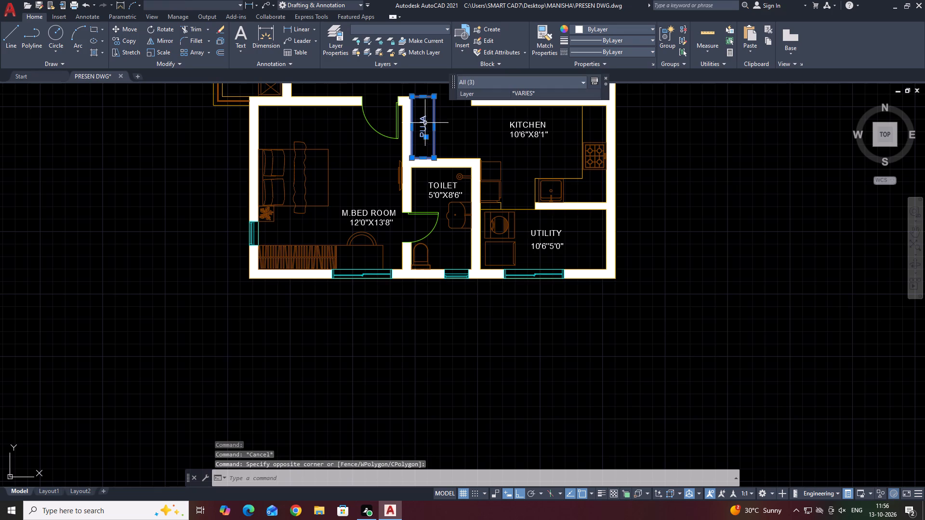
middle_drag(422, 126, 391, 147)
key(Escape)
Assign the two rectangles around the PUJA space to the OUTER LINE layer, leaving out the label.
scroll(399, 134, up, 2)
click(414, 133)
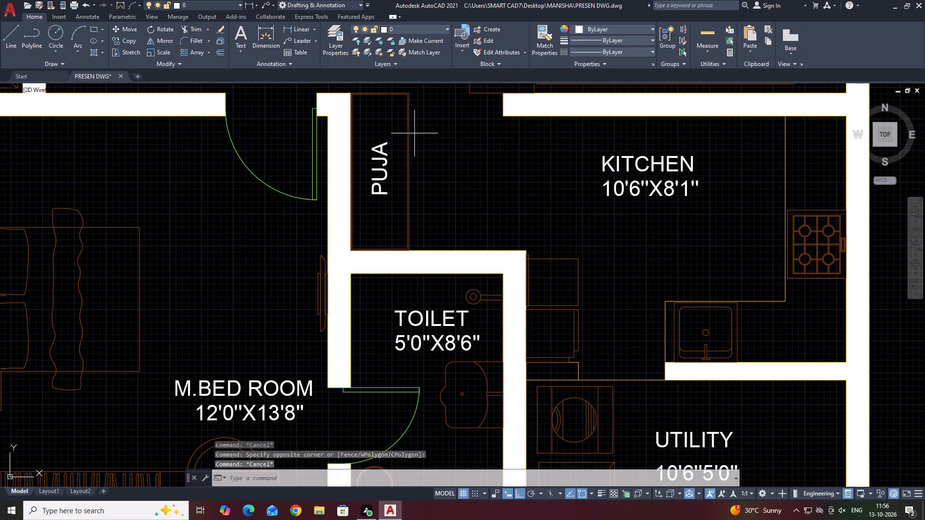
click(407, 117)
click(402, 27)
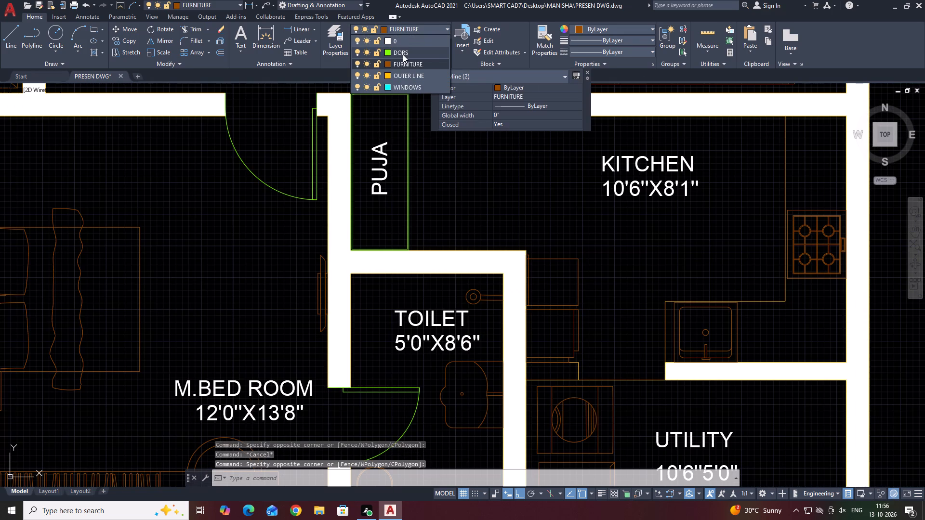
click(406, 75)
key(Escape)
scroll(389, 169, down, 2)
key(Escape)
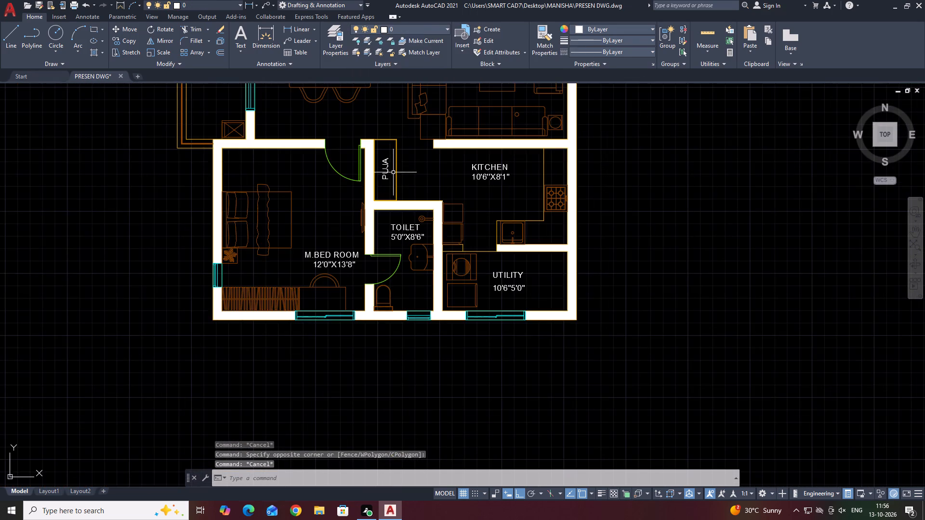
Move the LIVING&DRAWING label and its 26'3"X11'0" size text from the sofa area to the dining table.
scroll(497, 216, down, 2)
middle_drag(525, 219, 461, 234)
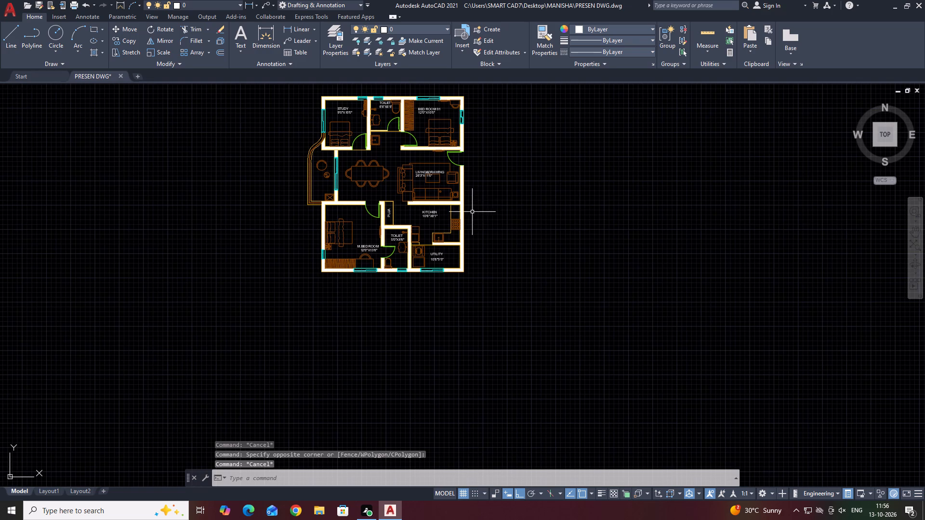
middle_drag(498, 197, 460, 203)
scroll(363, 171, up, 3)
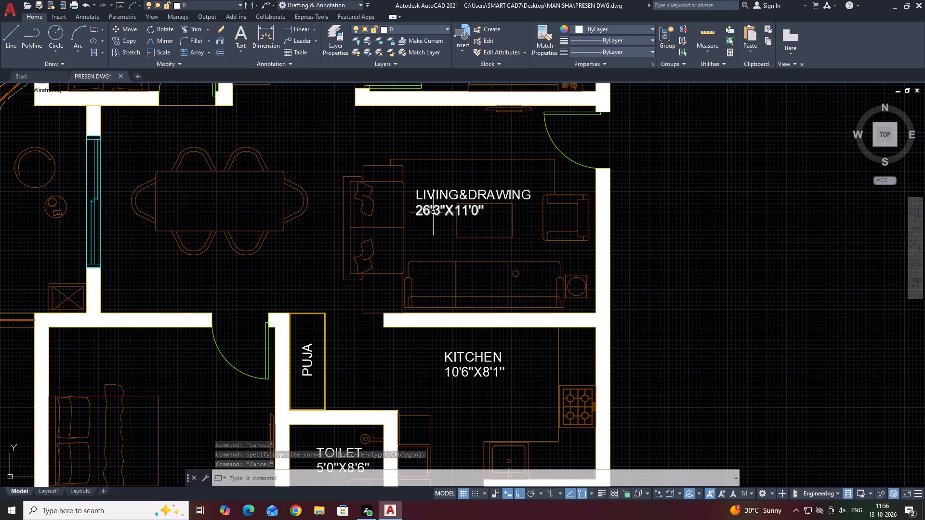
click(433, 212)
click(435, 201)
click(430, 190)
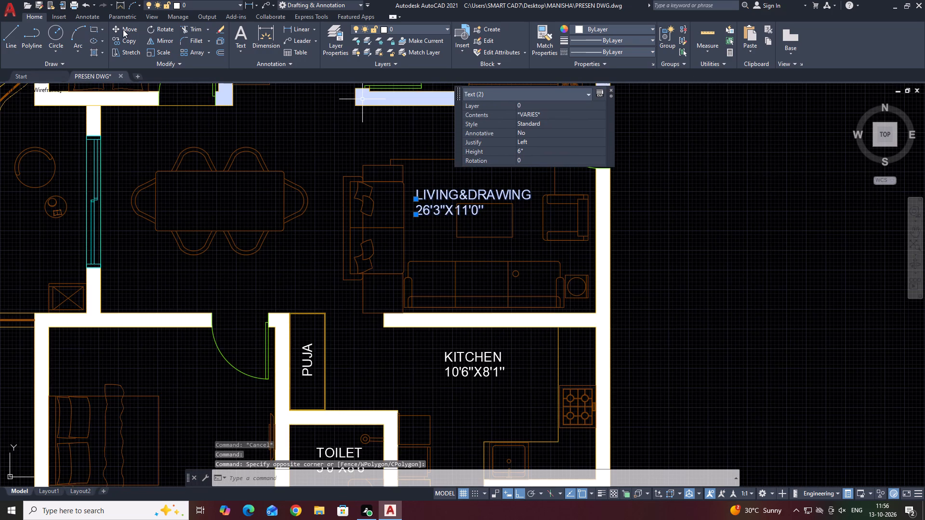
drag(123, 29, 126, 34)
drag(542, 209, 536, 207)
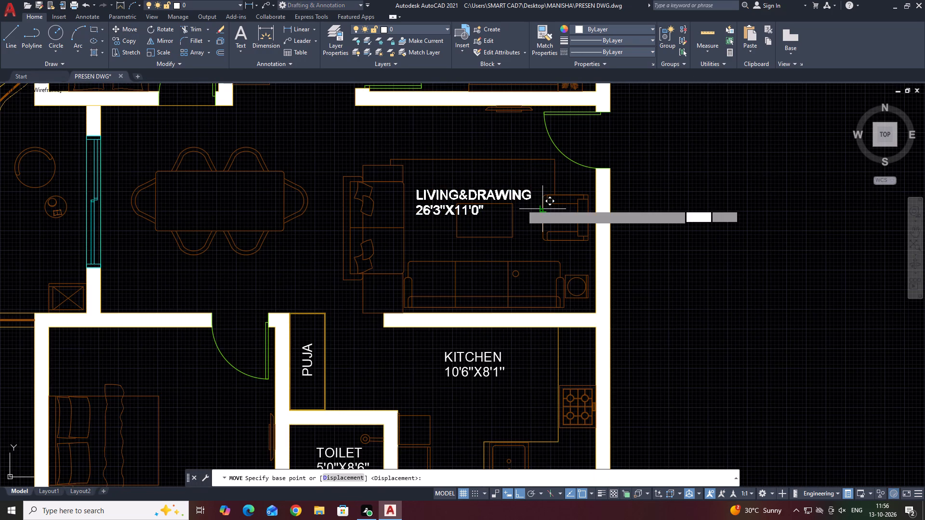
click(294, 188)
Shift the LIVING&DRAWING label and its size text down so both lines sit inside the dining tabletop.
click(217, 187)
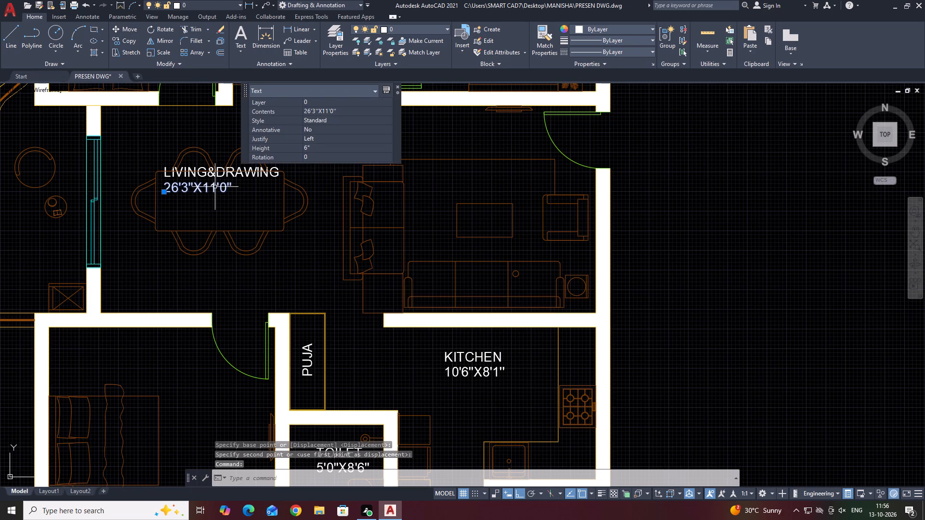
click(186, 175)
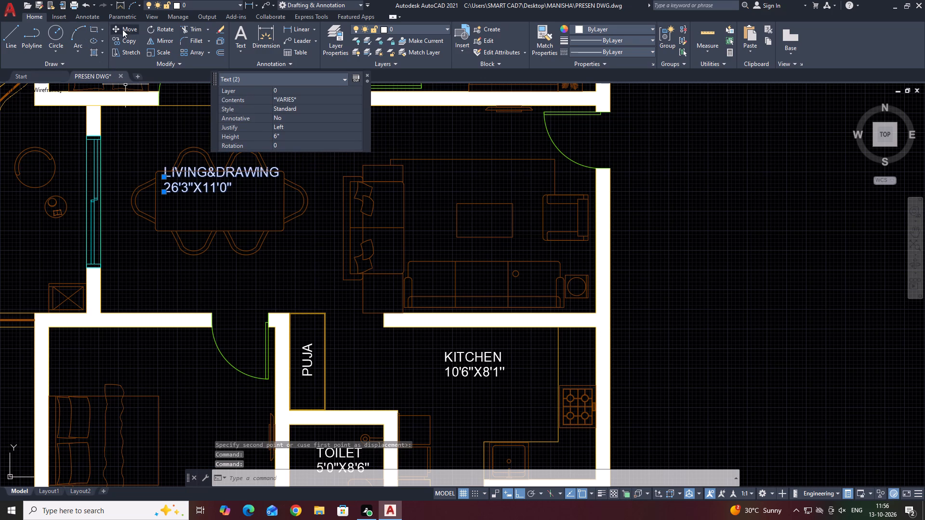
click(125, 28)
click(280, 178)
click(285, 198)
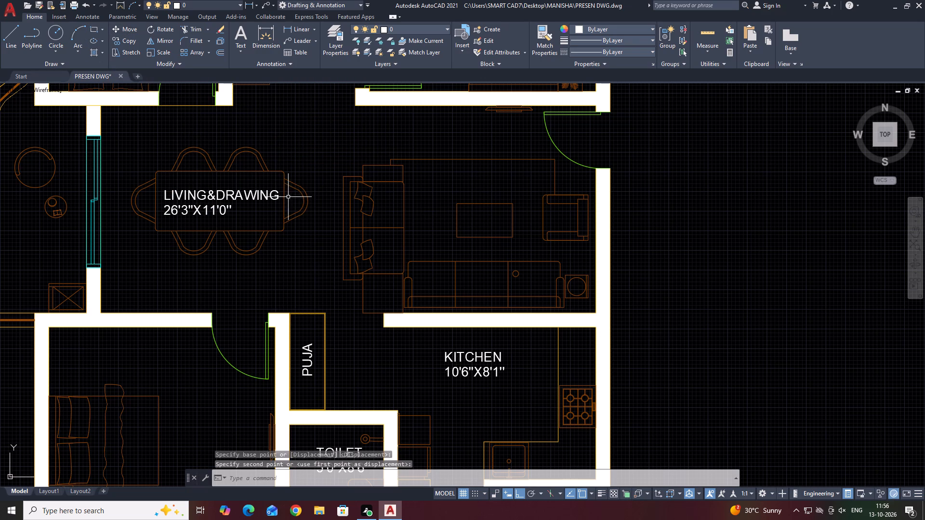
Save the drawing under its existing name PRESEN DWG in AutoCAD 2018 format.
middle_drag(483, 222, 449, 218)
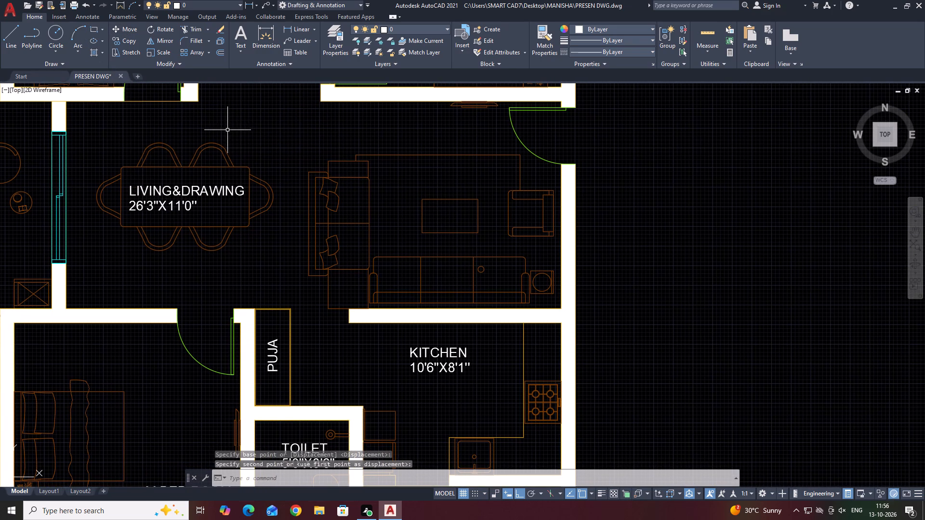
scroll(410, 204, down, 3)
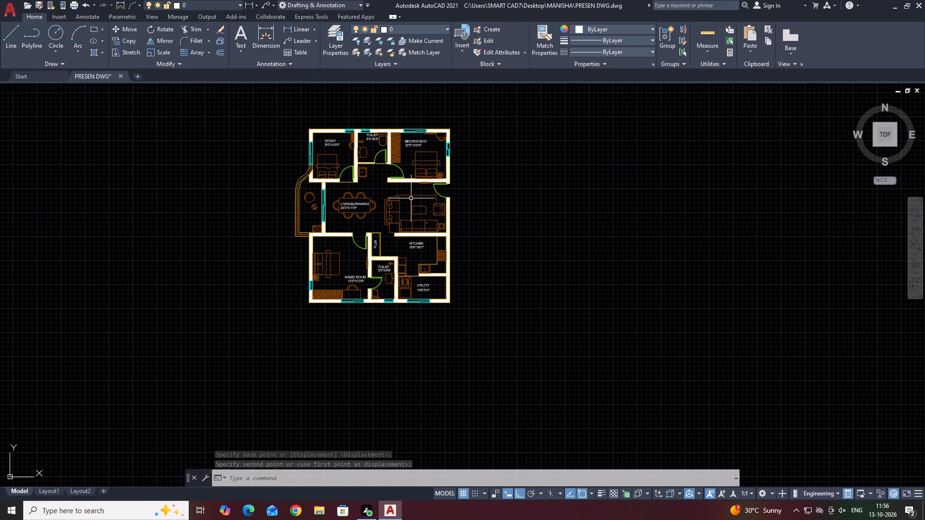
middle_drag(532, 236, 410, 177)
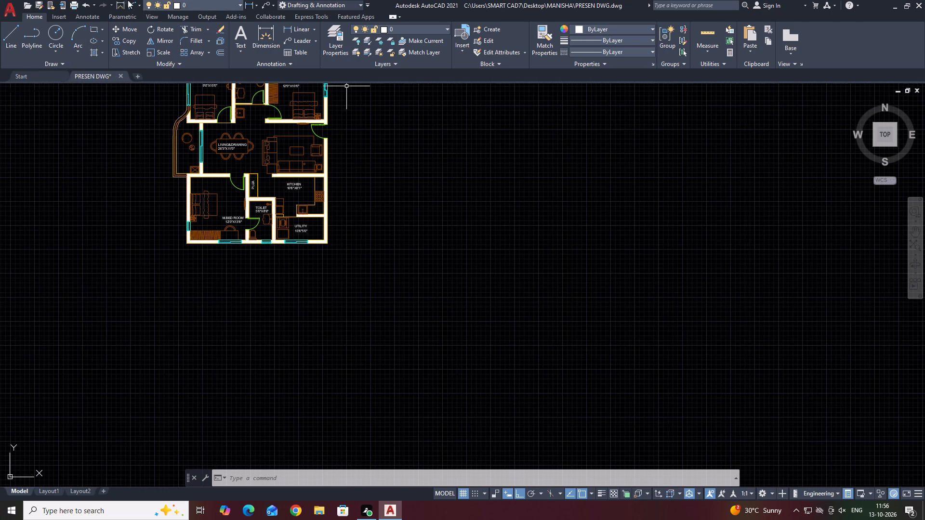
click(6, 11)
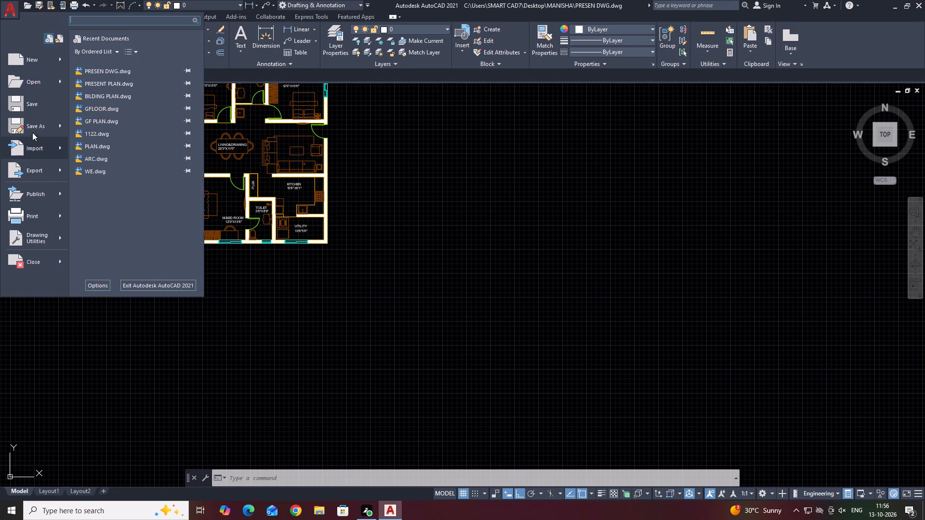
click(33, 125)
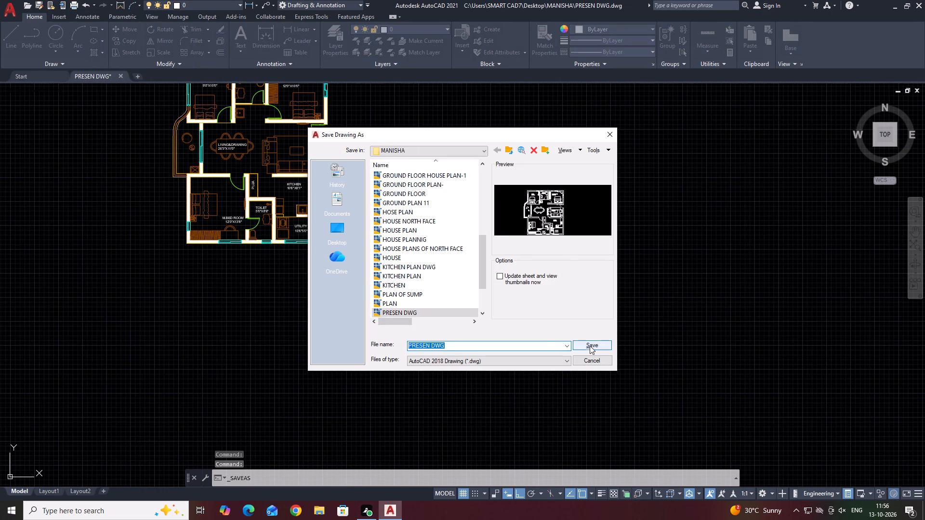
click(588, 343)
click(449, 274)
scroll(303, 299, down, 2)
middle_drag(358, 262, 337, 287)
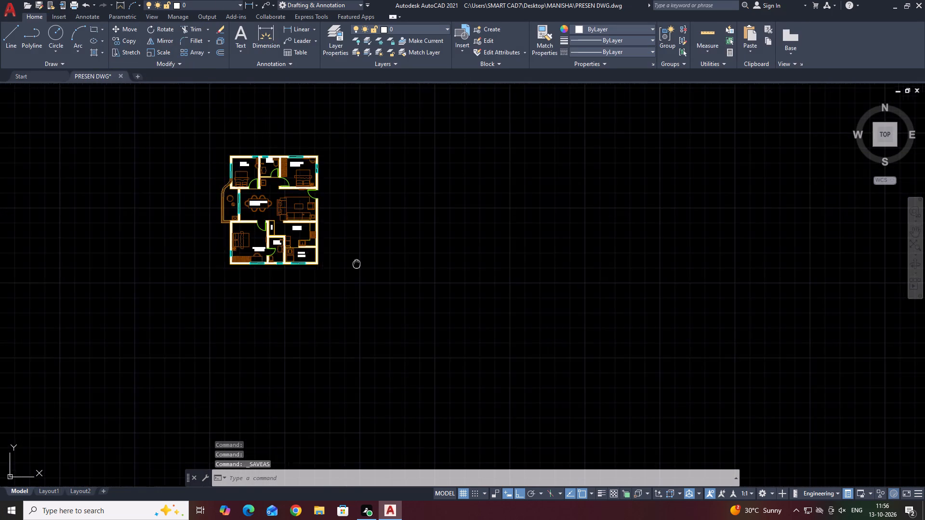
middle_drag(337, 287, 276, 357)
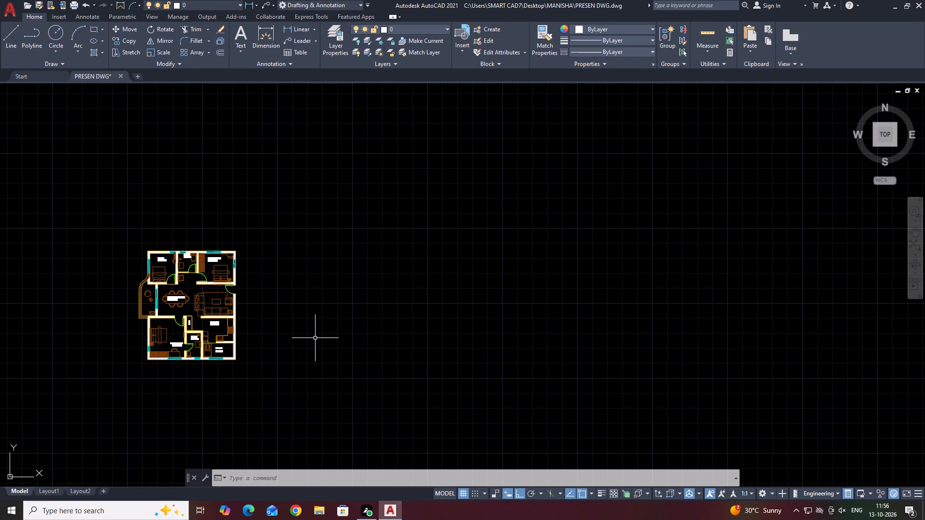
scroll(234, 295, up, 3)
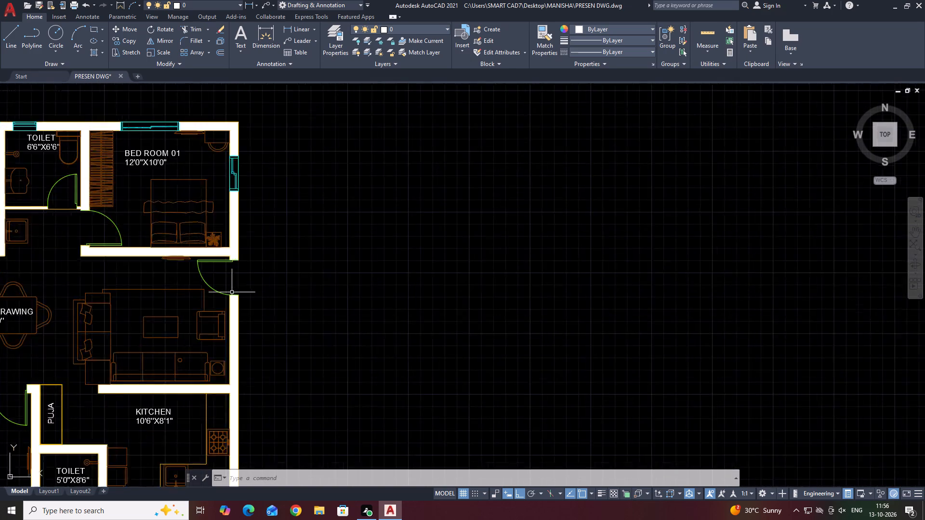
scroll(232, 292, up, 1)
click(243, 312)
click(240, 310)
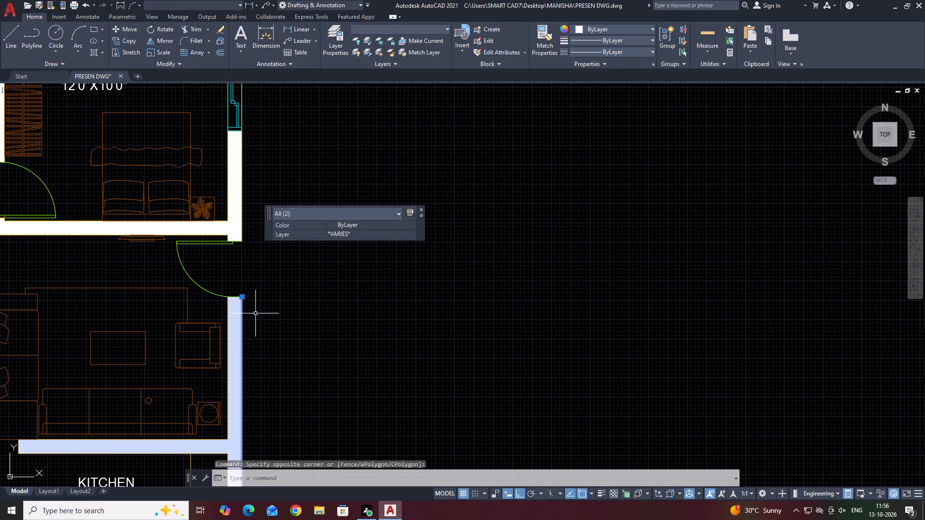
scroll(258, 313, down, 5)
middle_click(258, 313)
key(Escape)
Offset the exterior wall's outer line, running from the entrance door down past the kitchen and utility, 6' outward.
scroll(261, 316, up, 2)
click(252, 320)
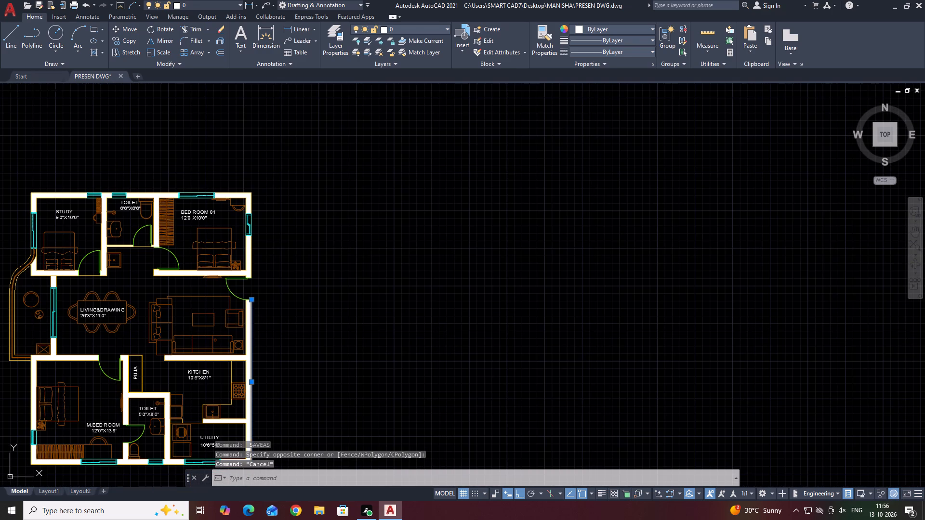
middle_drag(405, 337, 402, 325)
text(O)
key(space)
middle_drag(464, 327, 454, 320)
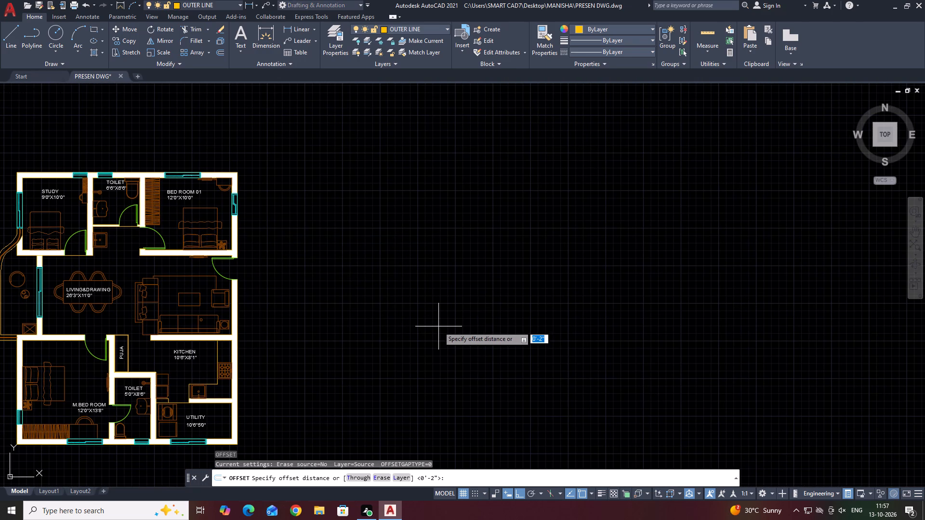
text(6')
key(Return)
click(446, 324)
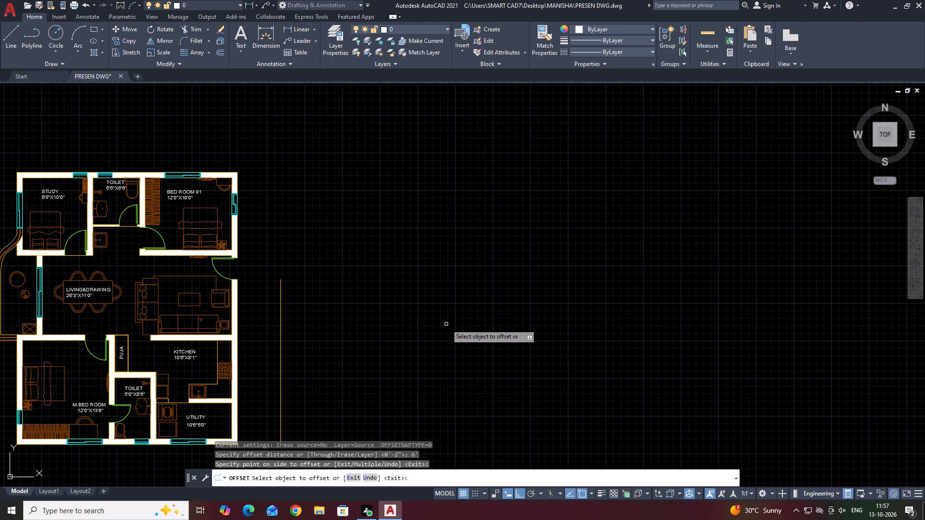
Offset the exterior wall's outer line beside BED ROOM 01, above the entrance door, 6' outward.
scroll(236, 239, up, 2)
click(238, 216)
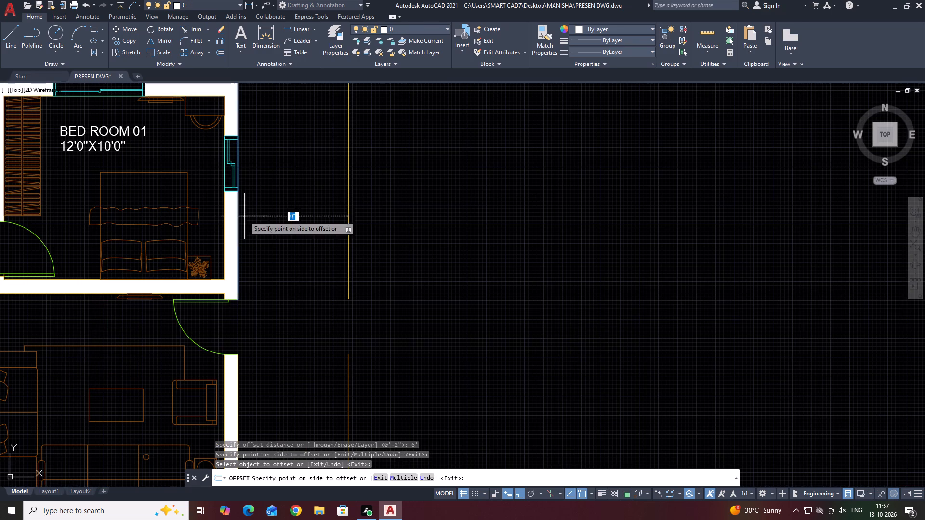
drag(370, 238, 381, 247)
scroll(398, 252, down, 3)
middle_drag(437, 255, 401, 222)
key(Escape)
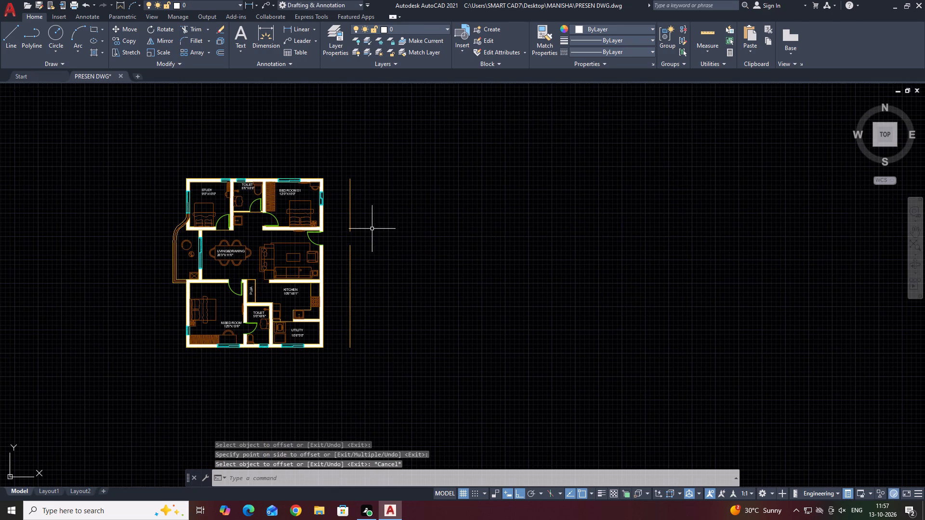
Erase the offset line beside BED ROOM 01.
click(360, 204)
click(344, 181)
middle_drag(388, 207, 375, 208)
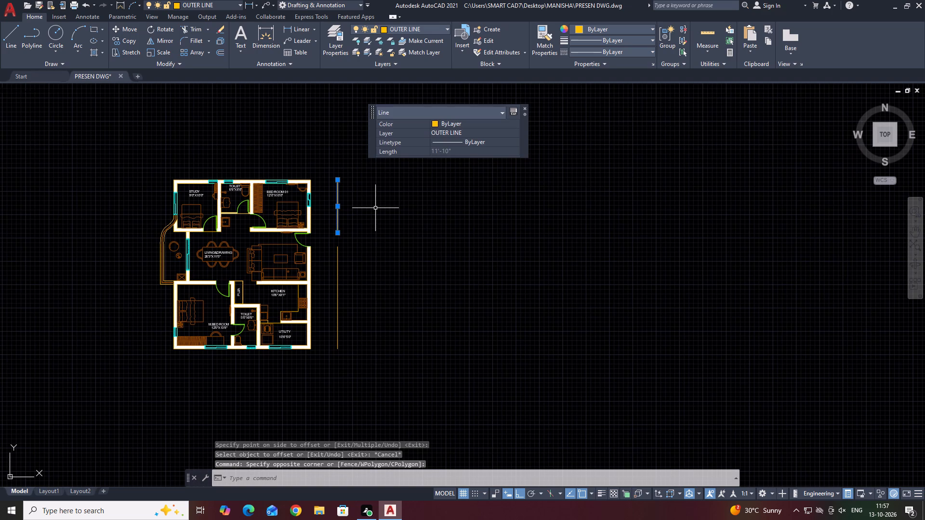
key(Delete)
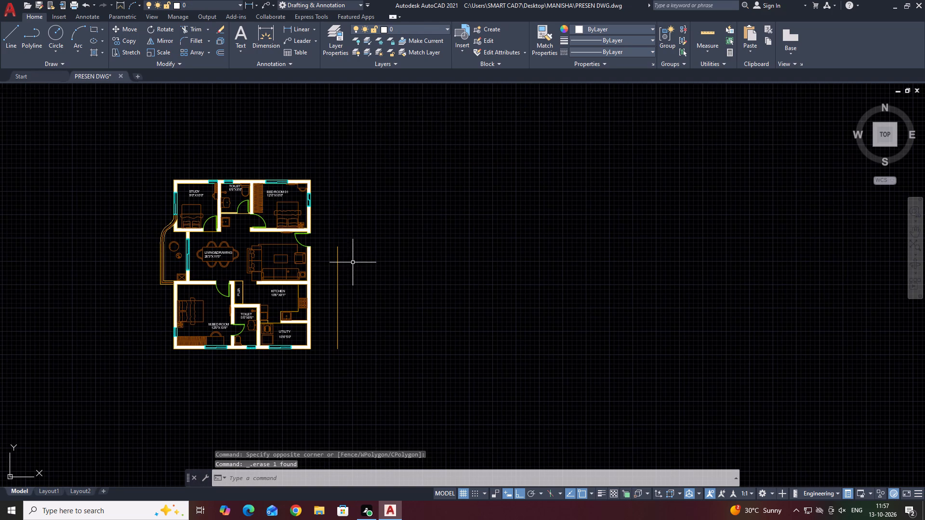
Stretch the upper end of the remaining offset line straight up past the plan's top wall.
drag(353, 265, 347, 262)
click(330, 237)
click(339, 246)
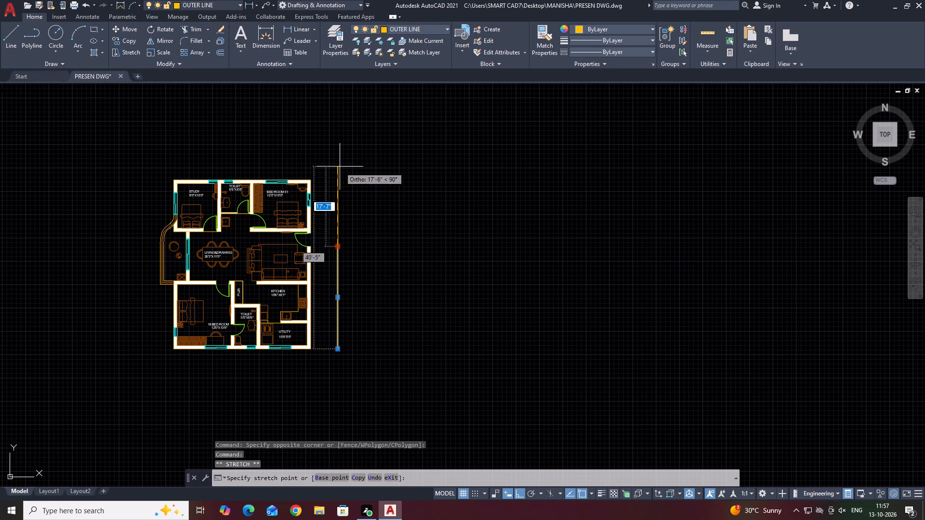
click(340, 165)
key(Escape)
click(339, 247)
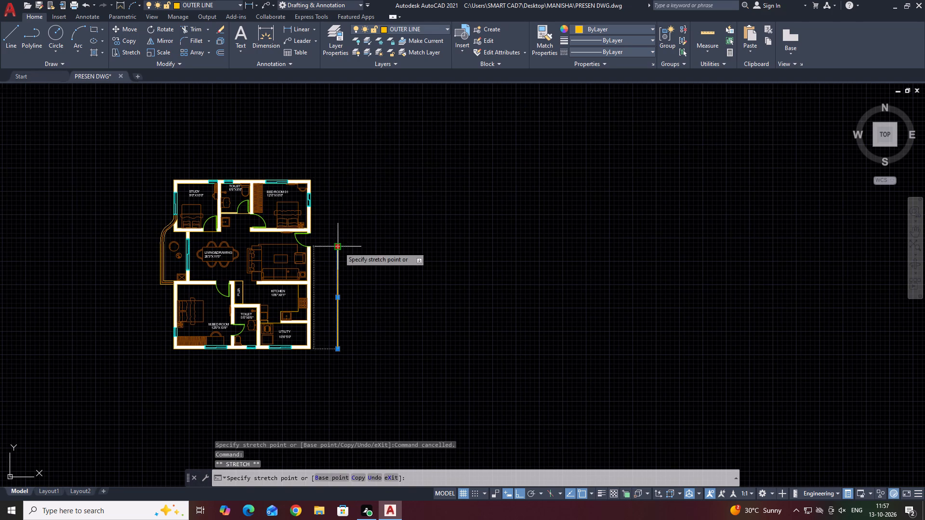
click(331, 158)
key(Escape)
middle_drag(368, 182, 372, 196)
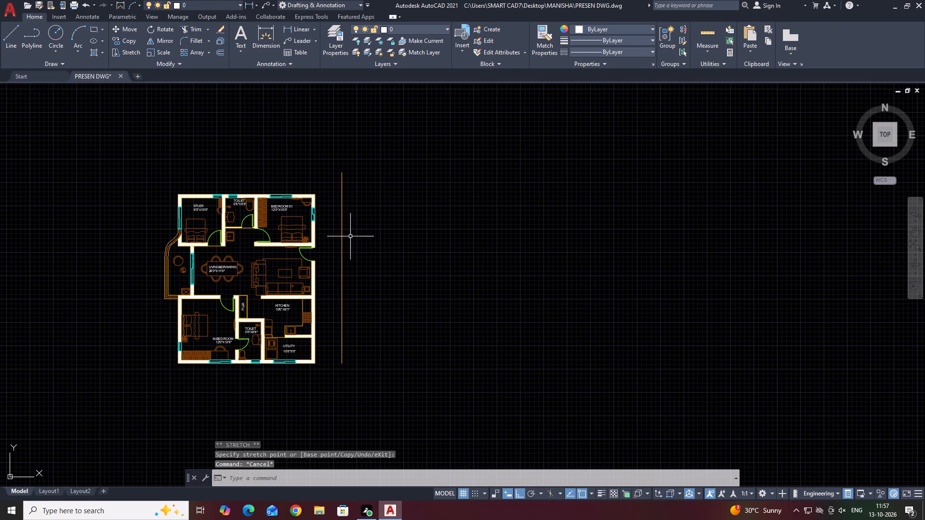
Offset the extended vertical line 9" outward, away from the plan.
click(360, 233)
click(334, 191)
middle_drag(379, 220, 372, 217)
key(o)
key(space)
text(9)
key(space)
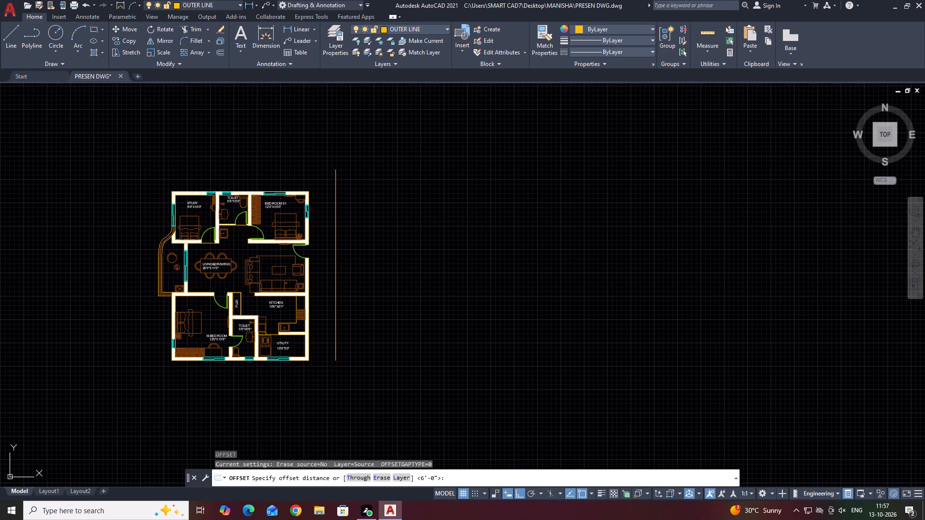
click(391, 211)
key(Escape)
middle_drag(336, 189, 312, 223)
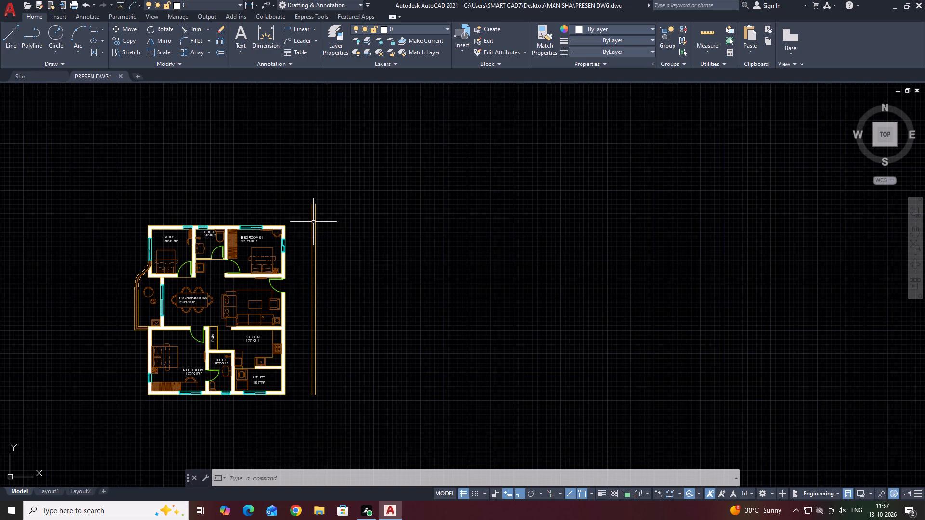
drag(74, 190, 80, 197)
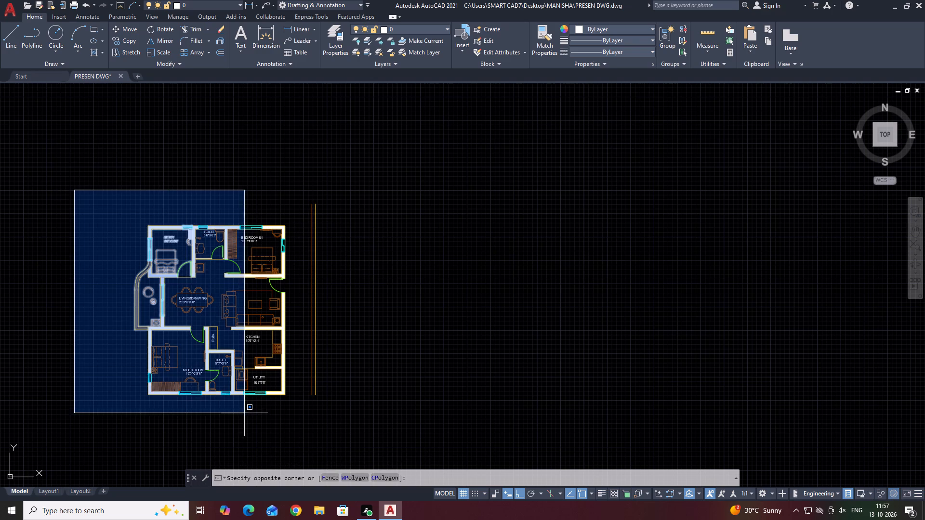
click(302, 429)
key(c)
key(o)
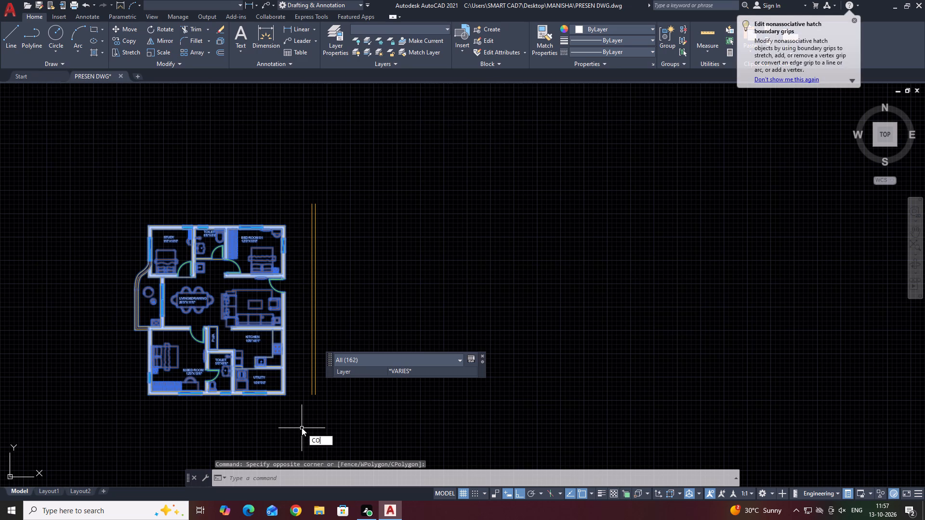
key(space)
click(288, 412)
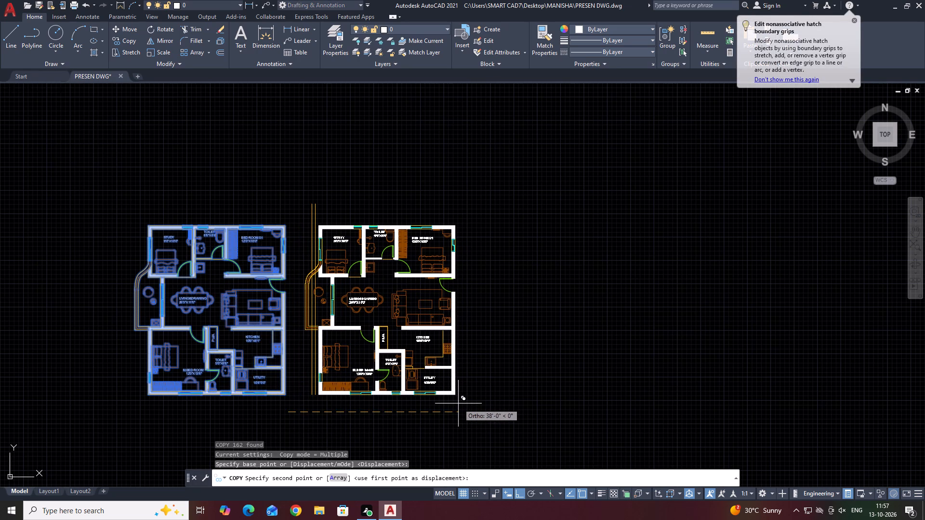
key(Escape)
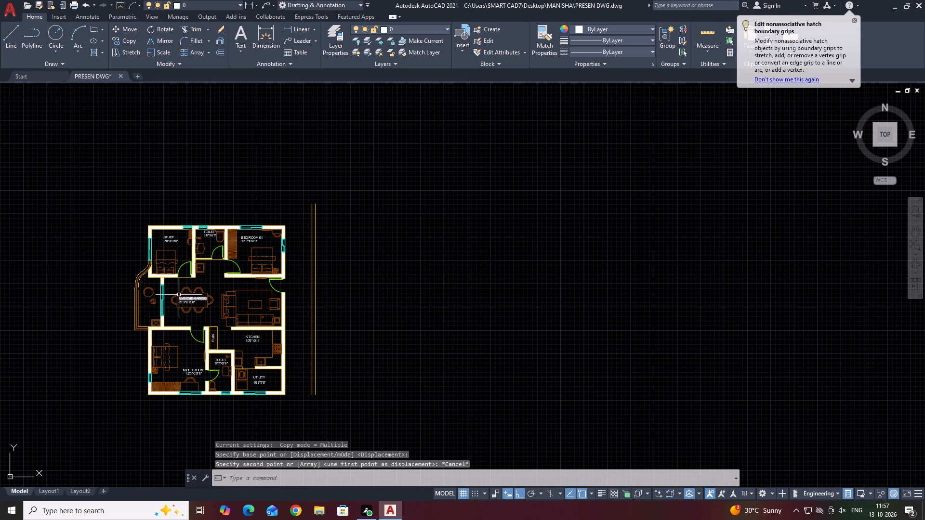
Copy the whole floor plan from its lower-left outer corner to the bottom end of the inner offset line.
click(85, 213)
click(297, 423)
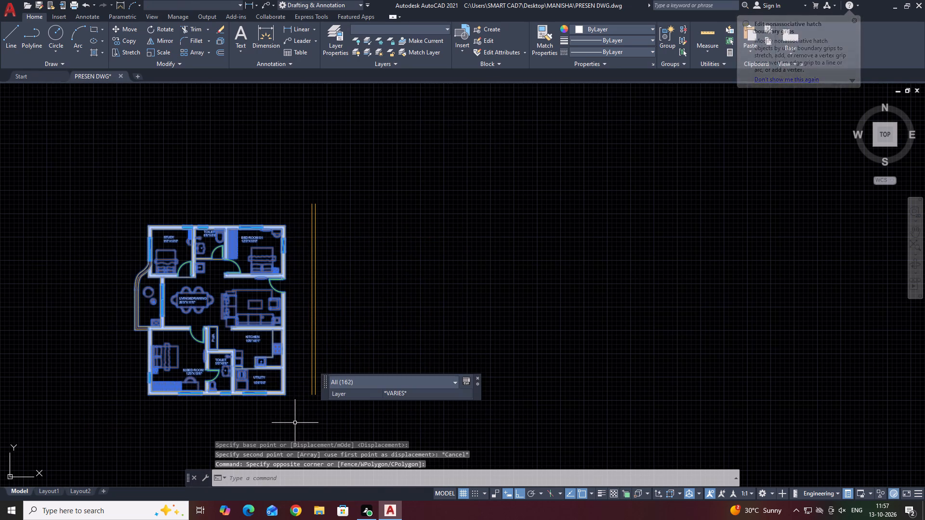
text(CO)
key(space)
scroll(137, 401, up, 4)
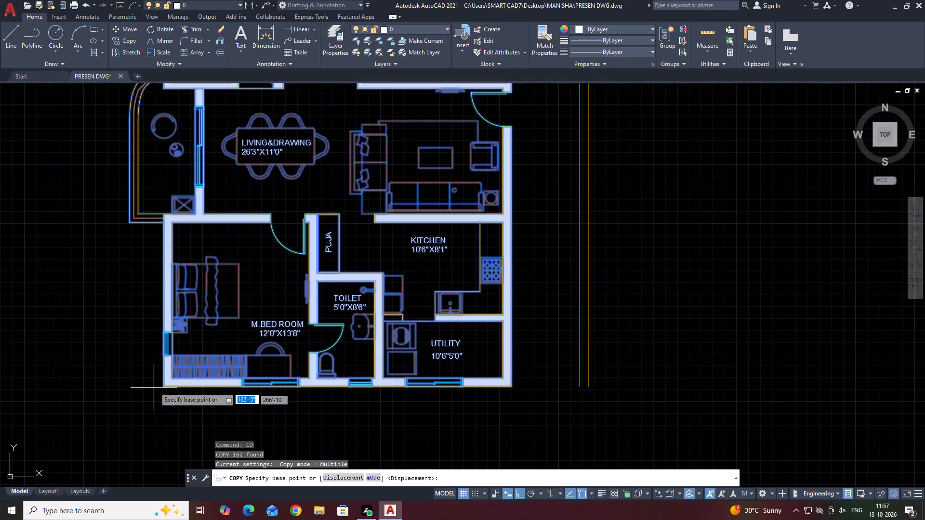
click(164, 389)
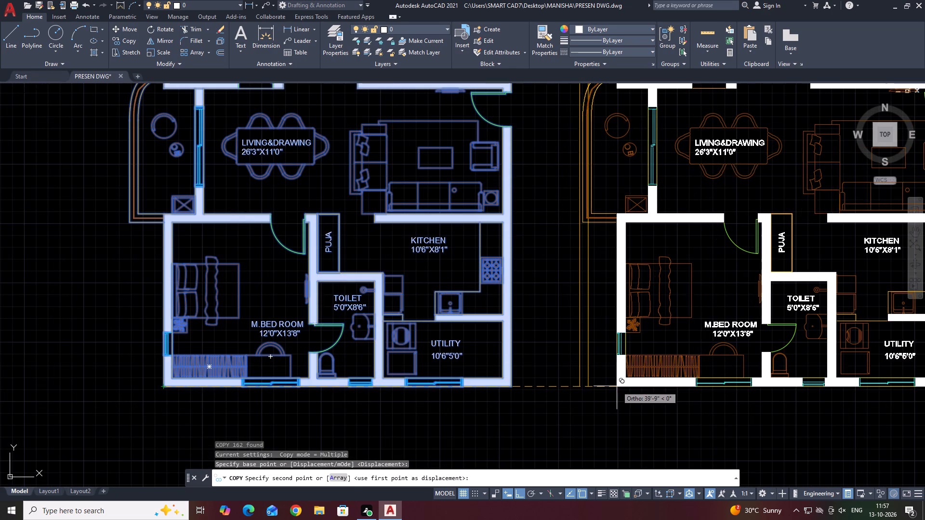
click(577, 387)
scroll(485, 327, down, 2)
key(Escape)
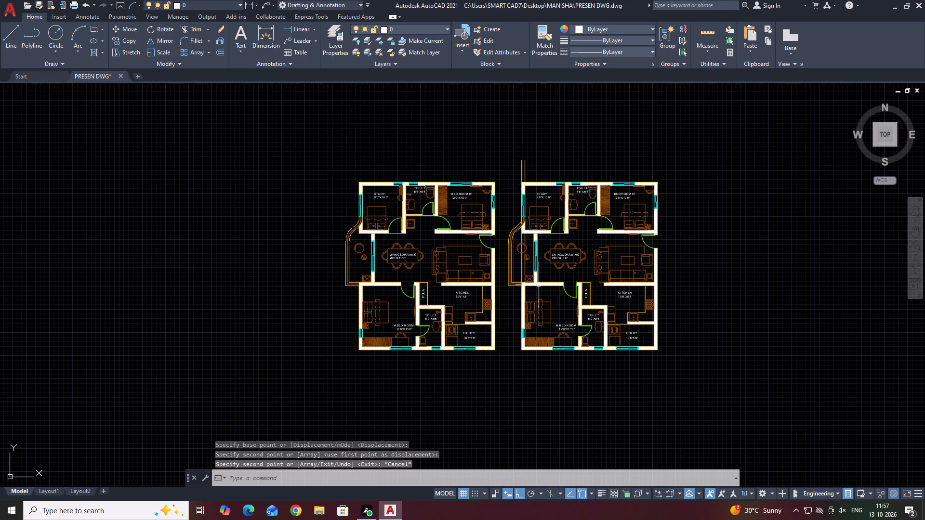
Mirror the copied plan's curved balcony outlines about a vertical axis through the PUJA wall corner, erasing the source objects.
scroll(528, 249, up, 3)
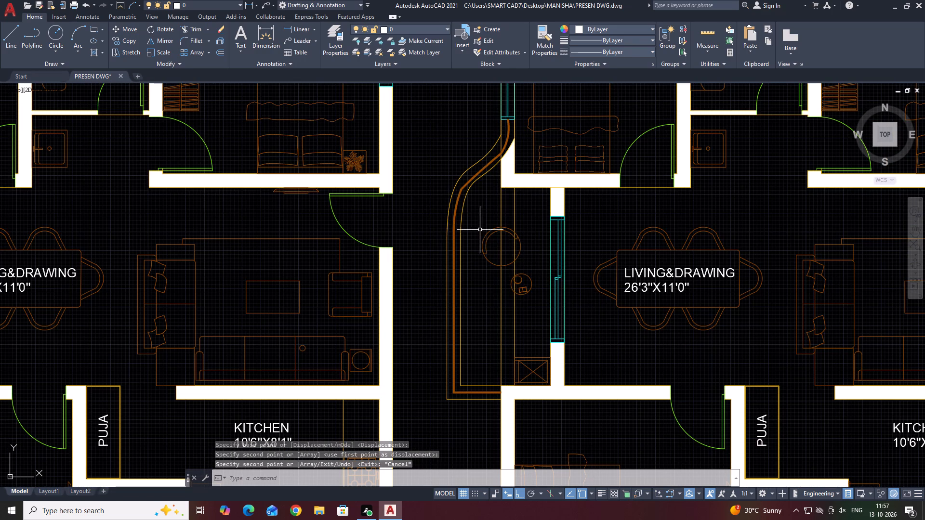
click(479, 228)
click(440, 426)
middle_drag(367, 276, 273, 235)
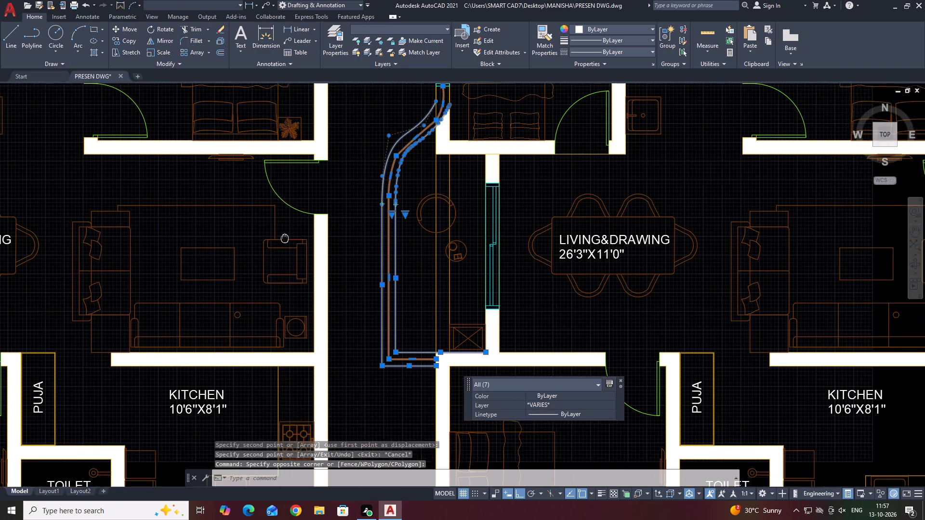
middle_drag(273, 235, 237, 228)
text(MI)
key(space)
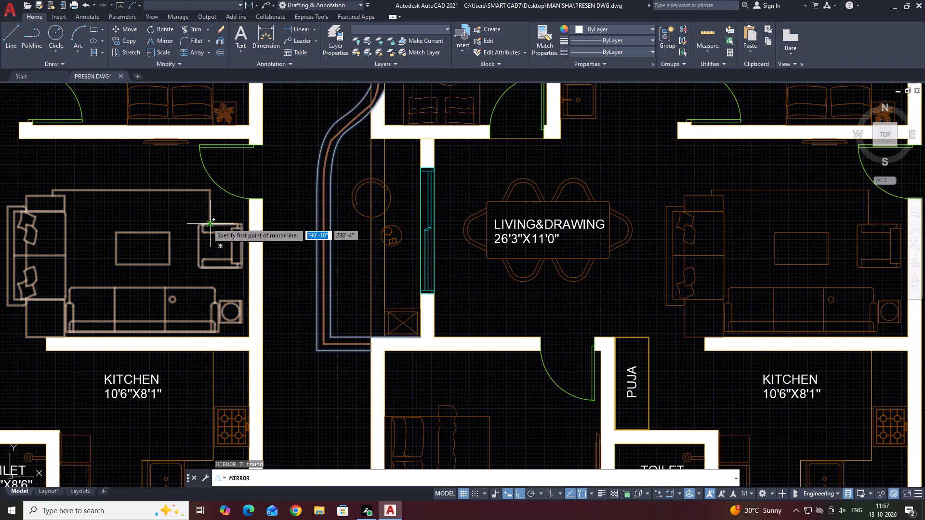
middle_drag(545, 350, 278, 392)
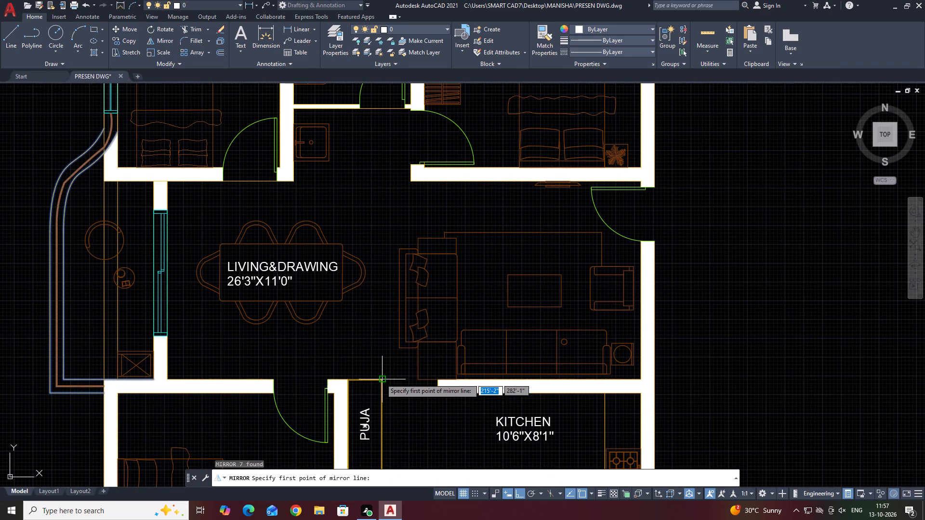
click(381, 378)
scroll(388, 263, down, 1)
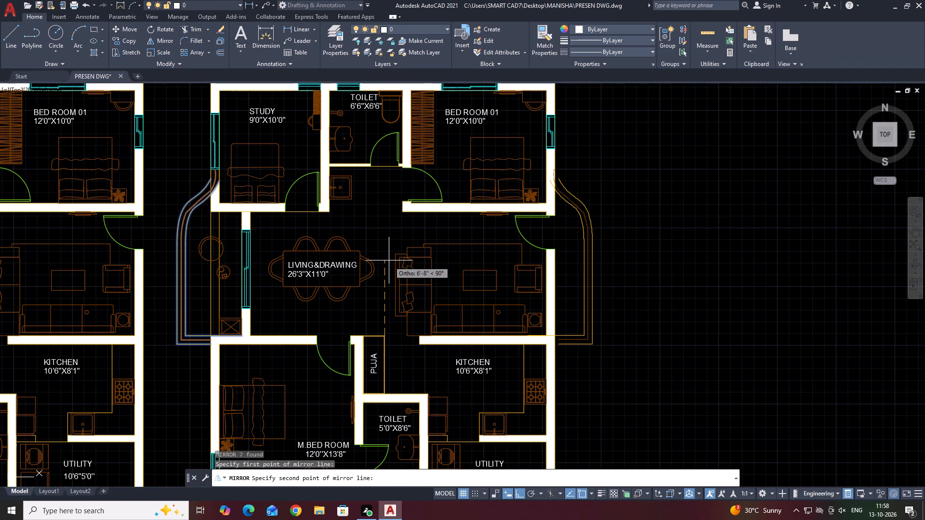
middle_drag(382, 147, 393, 254)
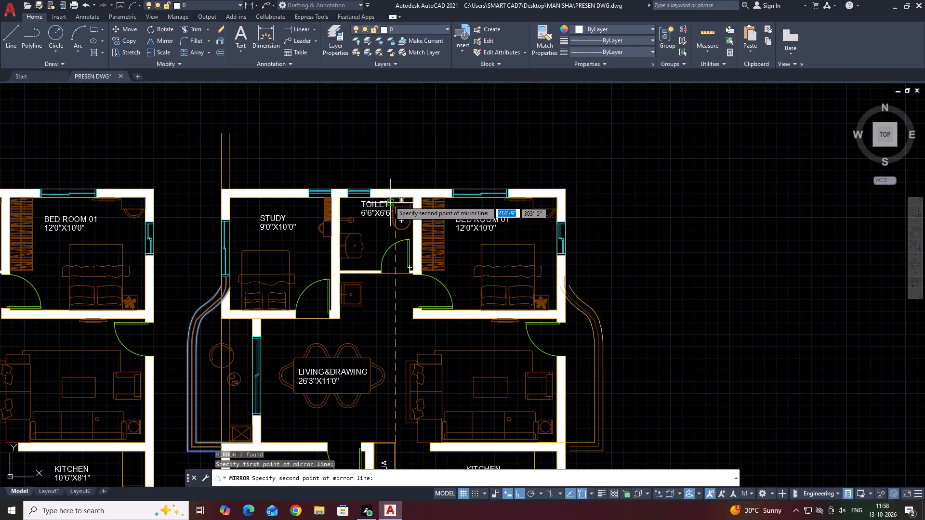
click(392, 188)
drag(412, 213, 392, 188)
middle_drag(542, 261, 472, 198)
Move the mirrored balcony outlines horizontally into the empty space beyond the copied plan's entrance side.
click(586, 272)
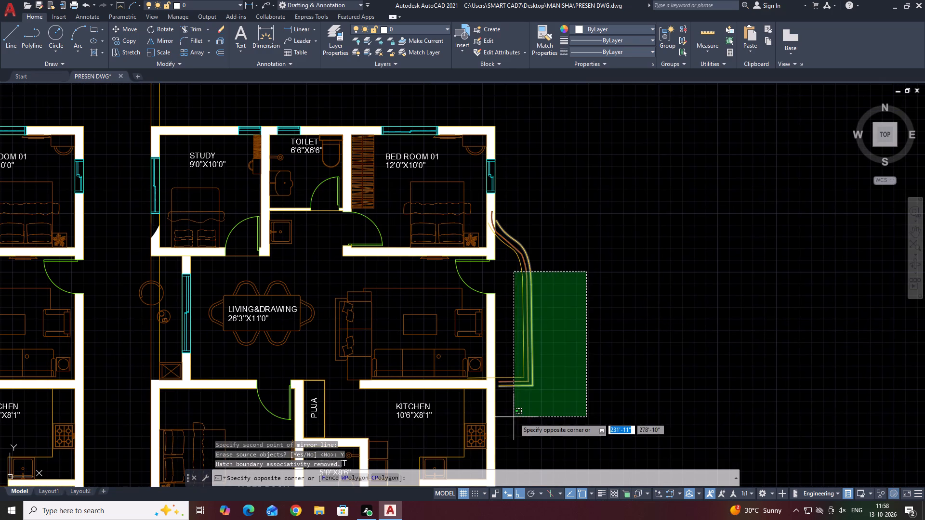
click(510, 420)
middle_drag(627, 257, 414, 224)
key(m)
key(space)
drag(393, 270, 399, 270)
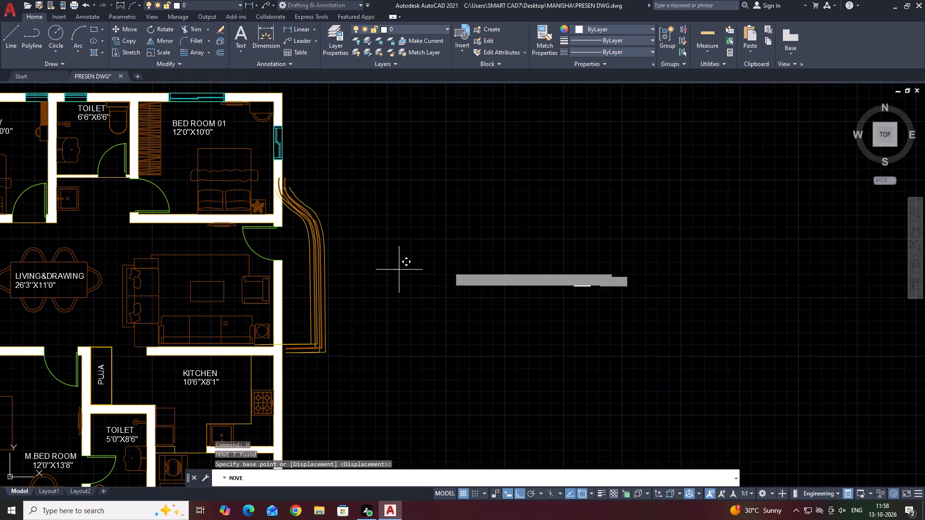
click(560, 262)
middle_drag(300, 284, 489, 267)
scroll(486, 266, down, 1)
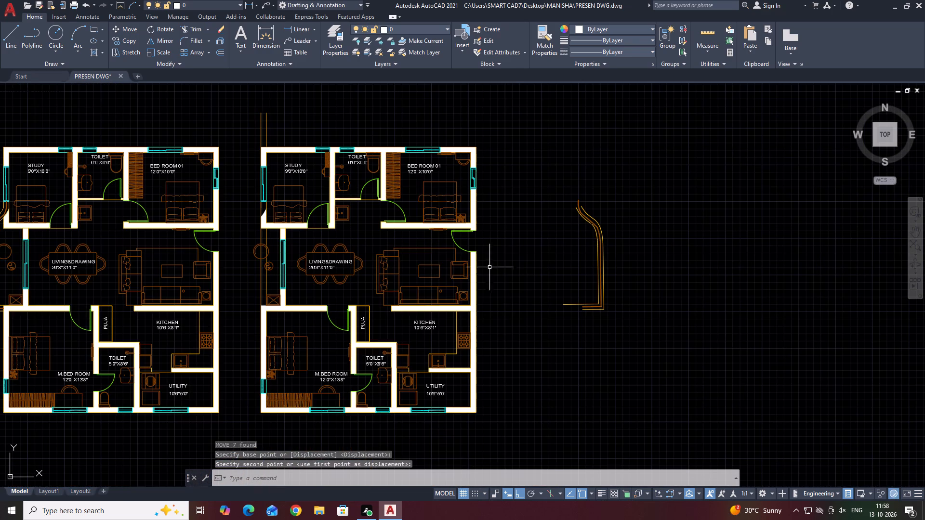
Move the copied plan's balcony sliding door and its two wall lines out beside the relocated balcony outlines.
scroll(286, 260, up, 1)
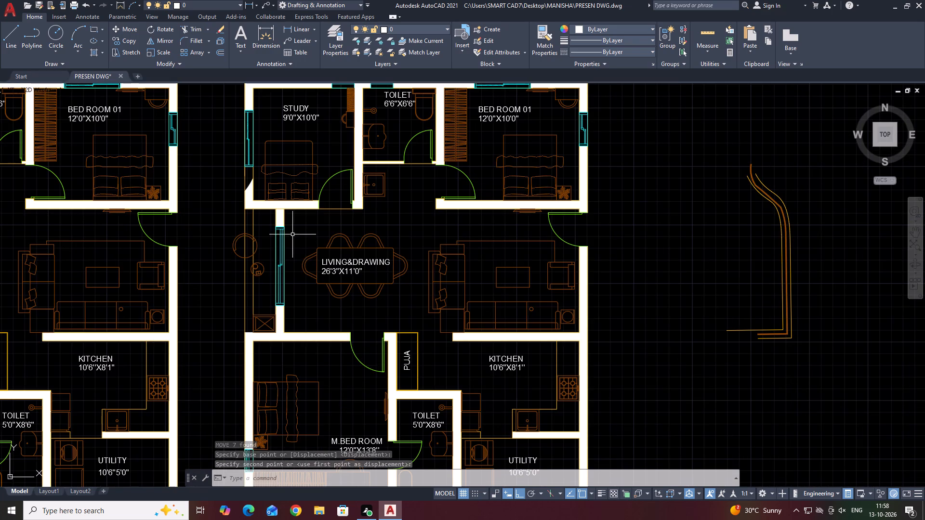
click(292, 234)
click(270, 274)
middle_drag(278, 286, 293, 295)
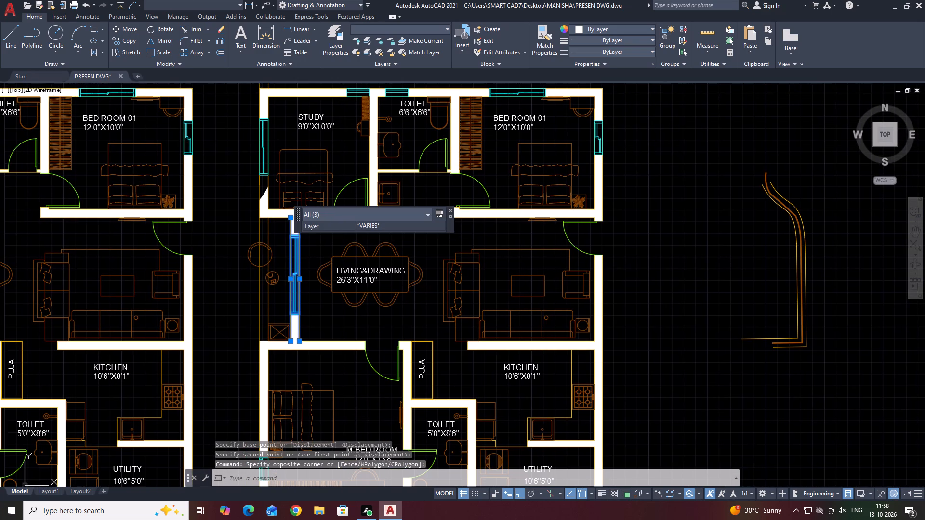
key(m)
key(space)
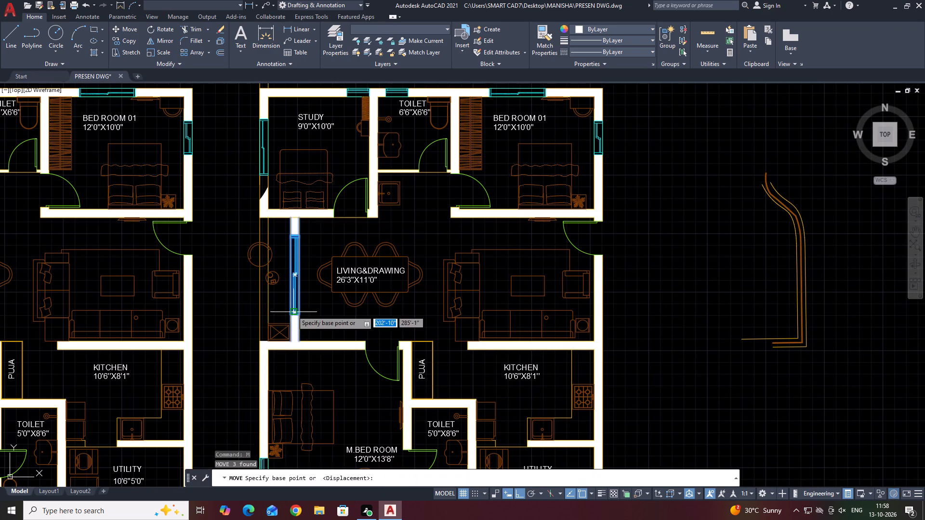
click(291, 314)
click(736, 319)
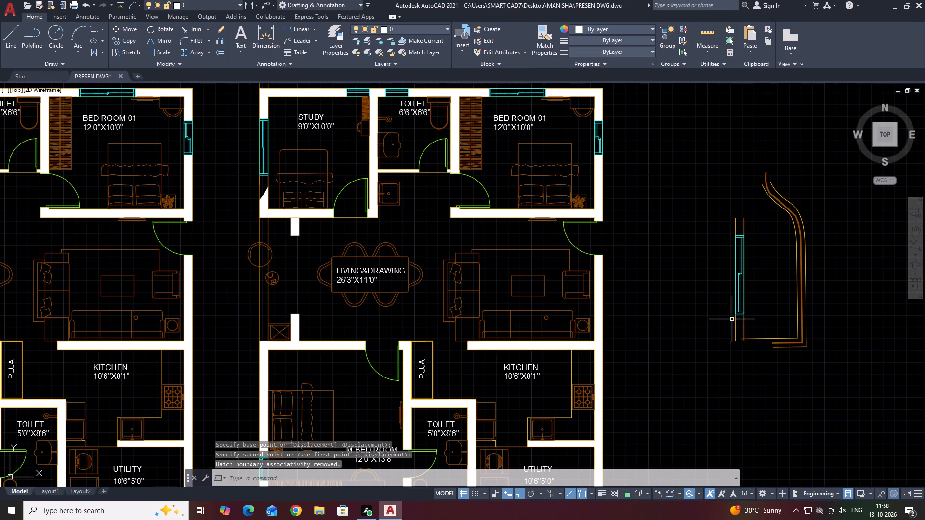
Delete the leftover solid wall hatch below the STUDY wall, above the former sliding door position.
click(291, 231)
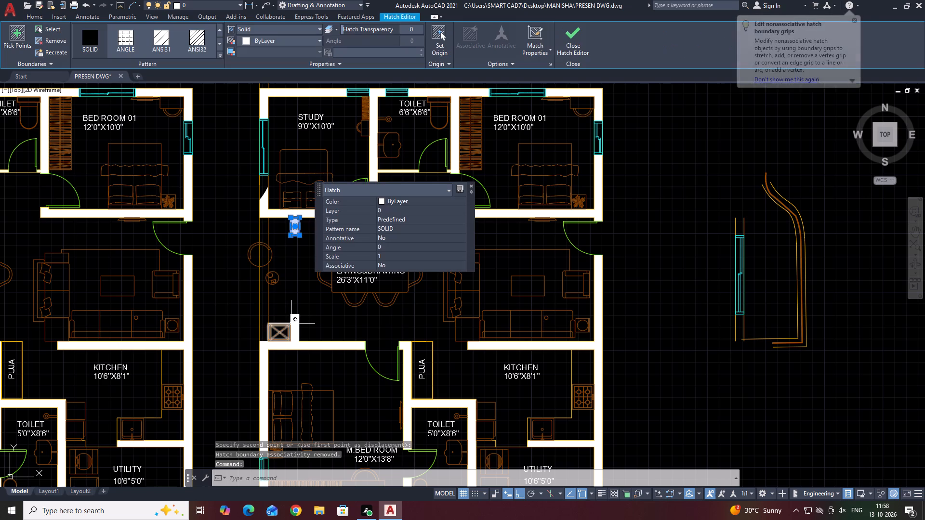
key(Delete)
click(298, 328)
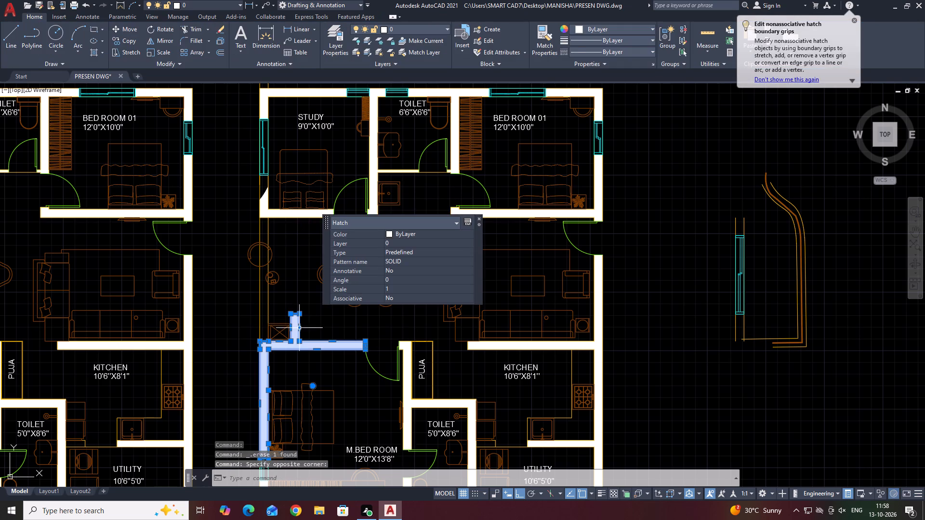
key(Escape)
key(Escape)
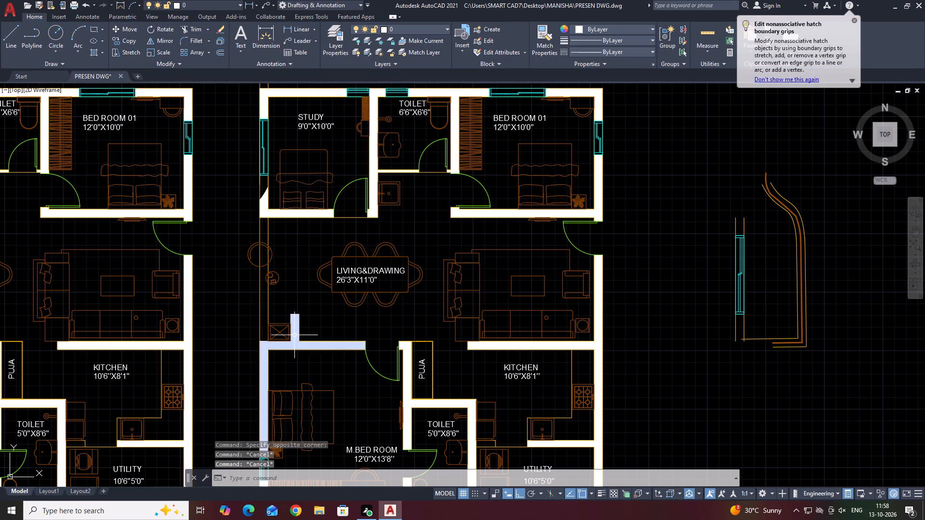
Draw a short line across the base of the hatched wall stub, where it meets the M.BED ROOM wall.
text(L)
key(space)
scroll(293, 343, up, 2)
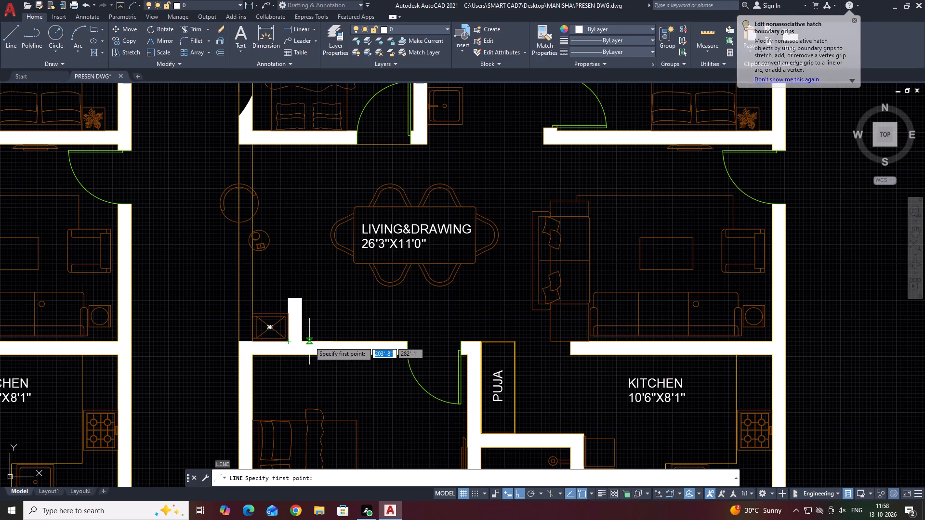
click(301, 341)
click(288, 339)
key(Escape)
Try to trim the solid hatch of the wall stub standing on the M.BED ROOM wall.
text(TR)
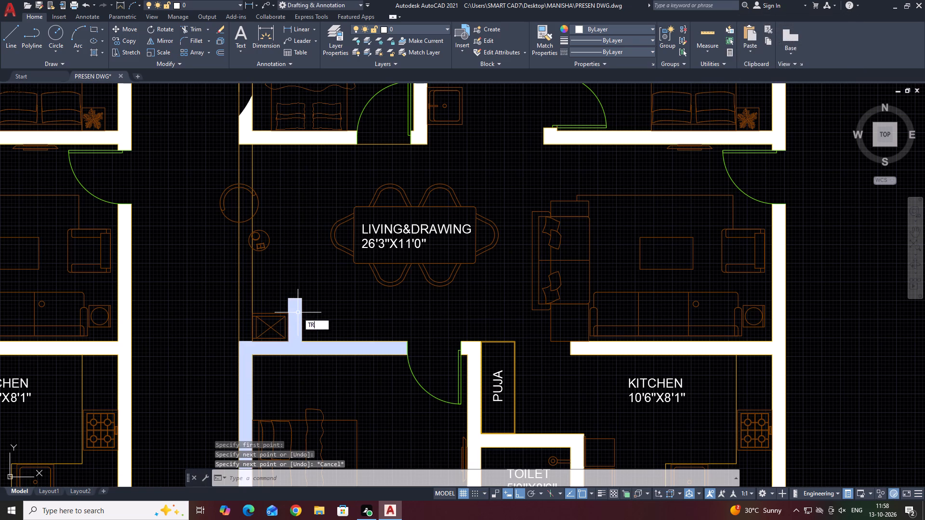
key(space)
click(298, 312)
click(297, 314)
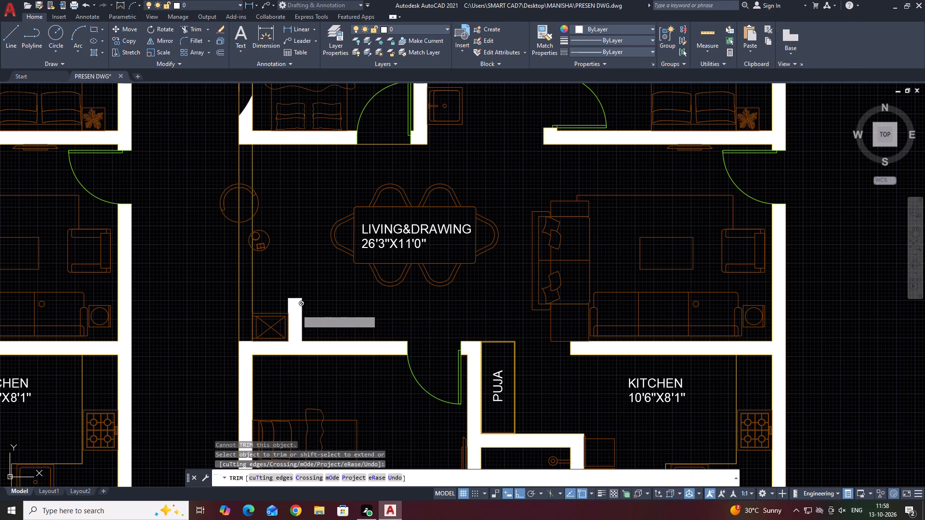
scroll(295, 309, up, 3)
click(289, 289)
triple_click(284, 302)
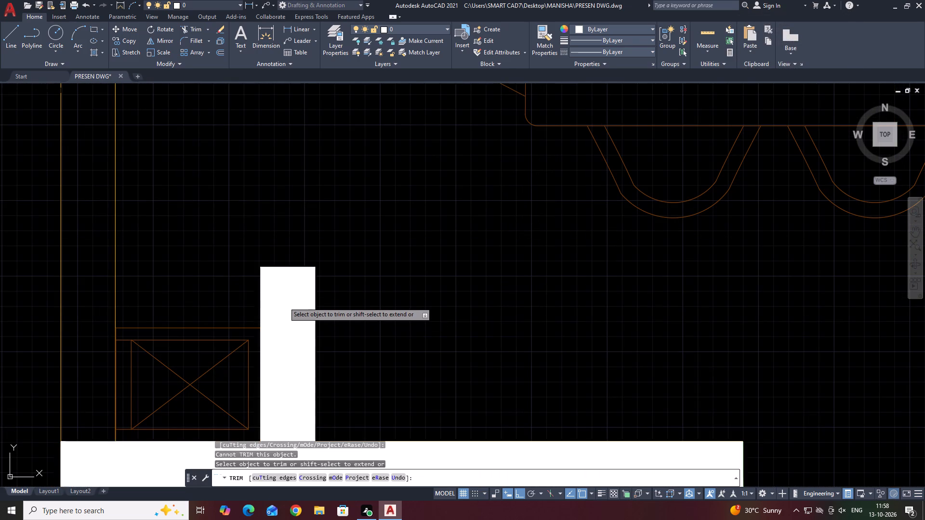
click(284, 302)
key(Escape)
Delete the solid hatch filling the wall stub and the adjoining M.BED ROOM walls in the copied plan.
click(290, 293)
key(Delete)
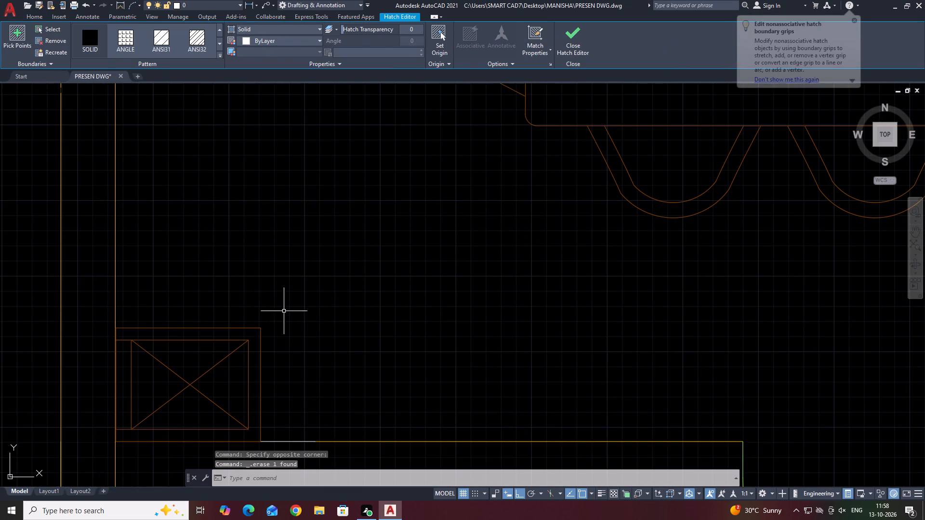
Move the copied plan's dining table and LIVING&DRAWING label horizontally out beside the relocated balcony sliding door.
scroll(279, 316, down, 8)
middle_drag(392, 295, 383, 299)
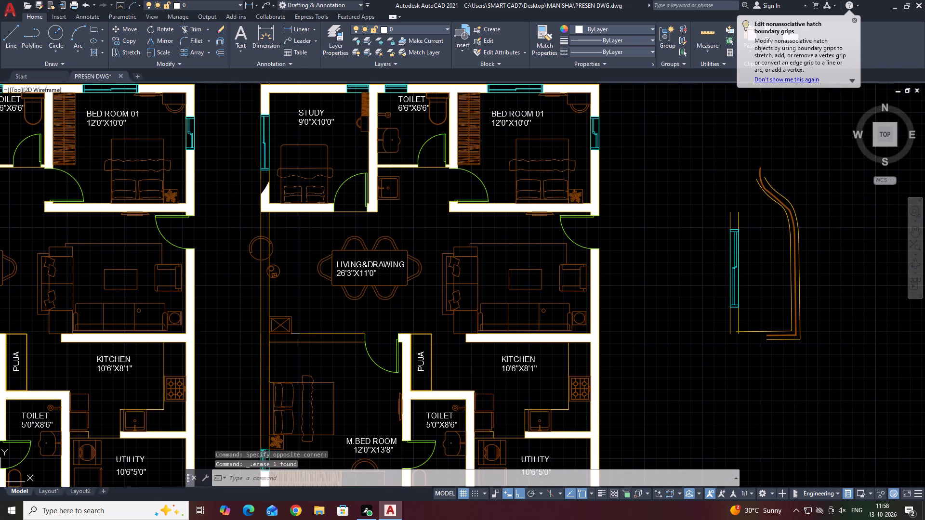
scroll(383, 300, down, 2)
scroll(361, 288, up, 2)
click(441, 264)
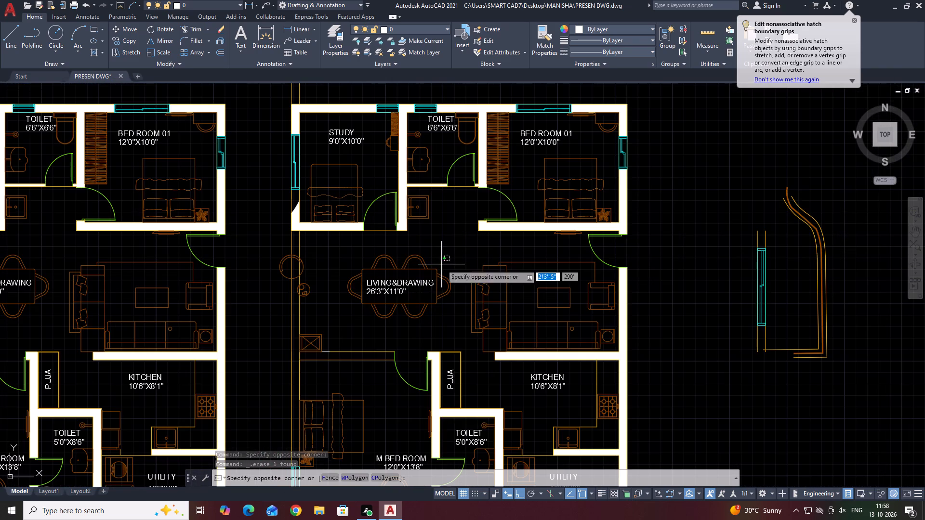
click(370, 329)
middle_drag(391, 333, 366, 334)
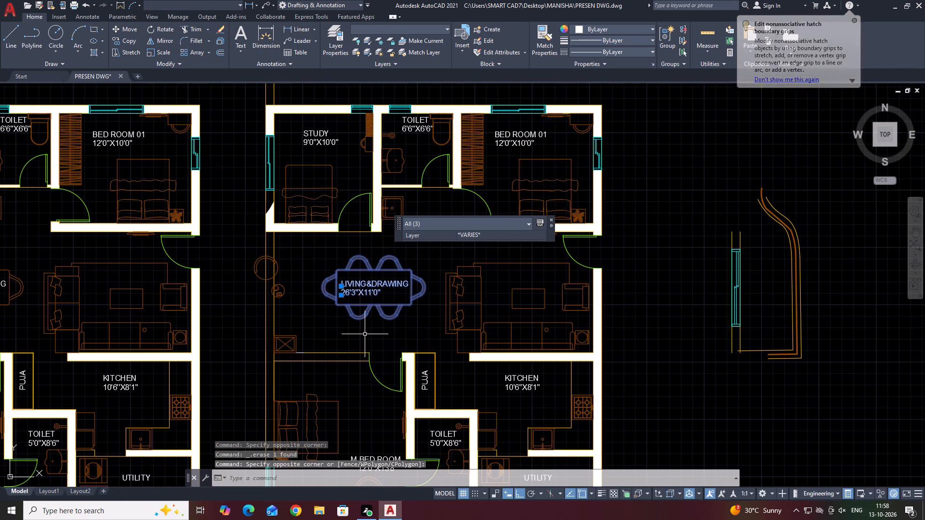
middle_drag(361, 344, 305, 337)
key(m)
key(space)
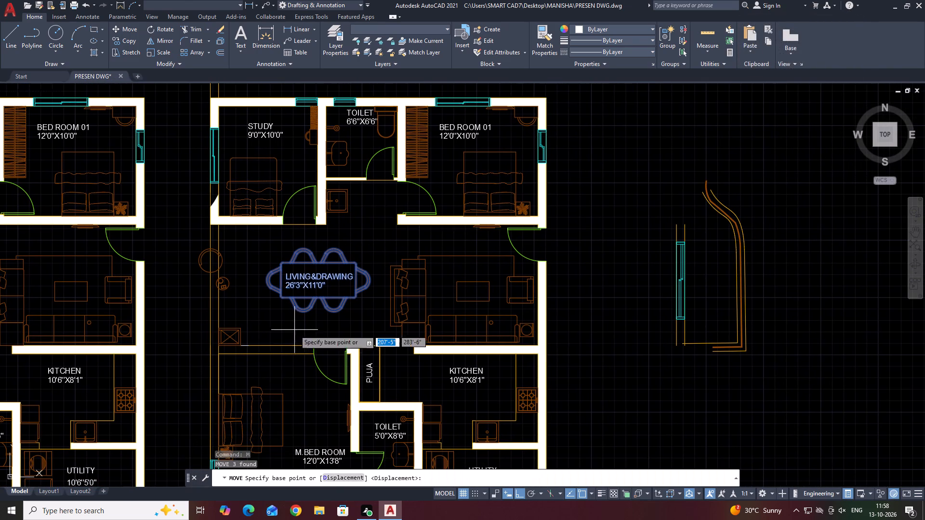
click(283, 317)
click(584, 318)
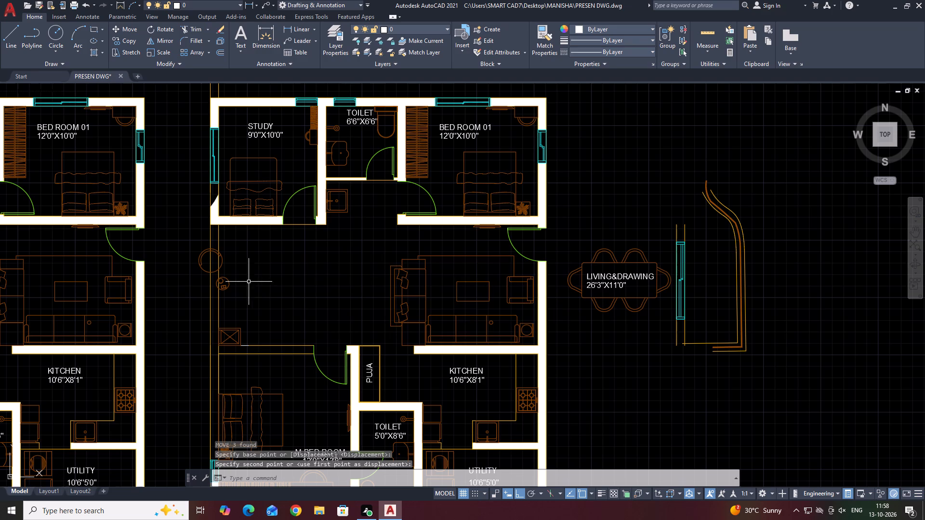
Extend the upper outline of the copied plan's M.BED ROOM wall across to the outer side wall.
middle_drag(235, 276, 275, 255)
text(EX)
key(space)
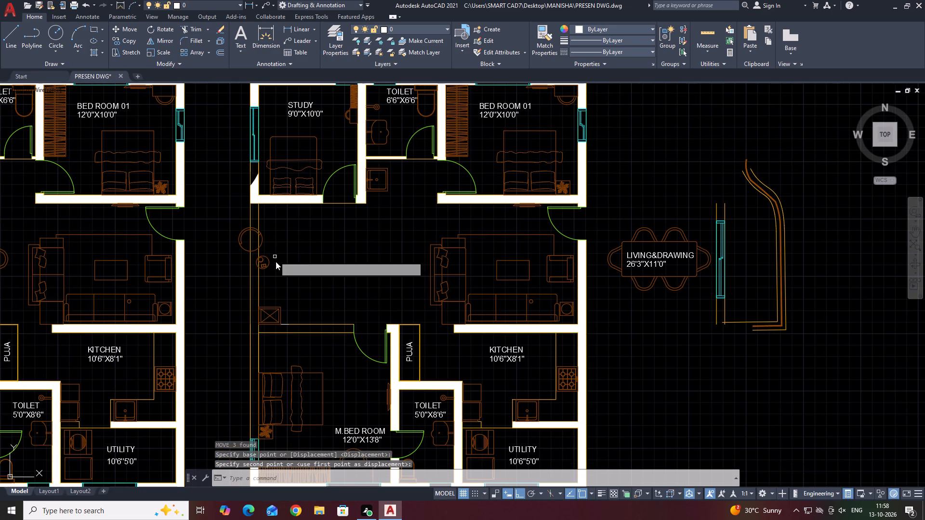
click(318, 308)
click(297, 340)
click(296, 322)
click(294, 326)
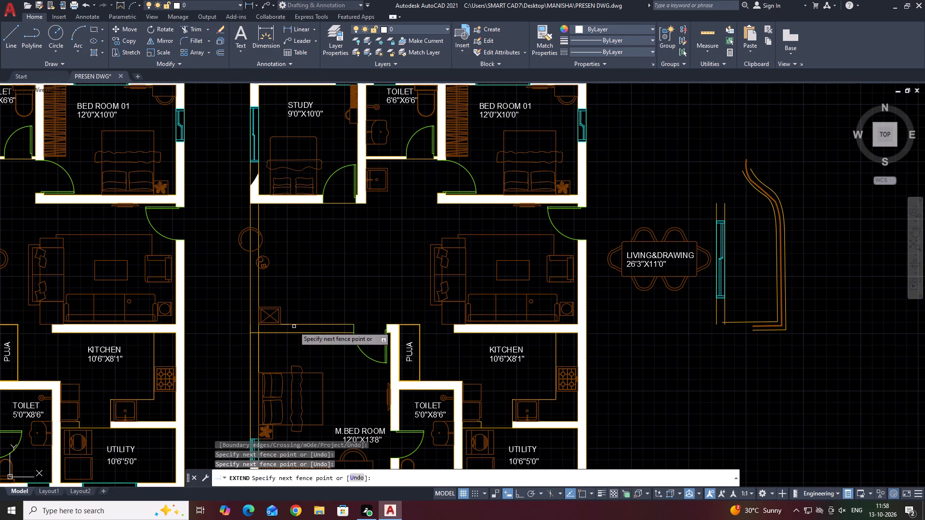
double_click(292, 325)
click(298, 325)
click(299, 317)
key(Escape)
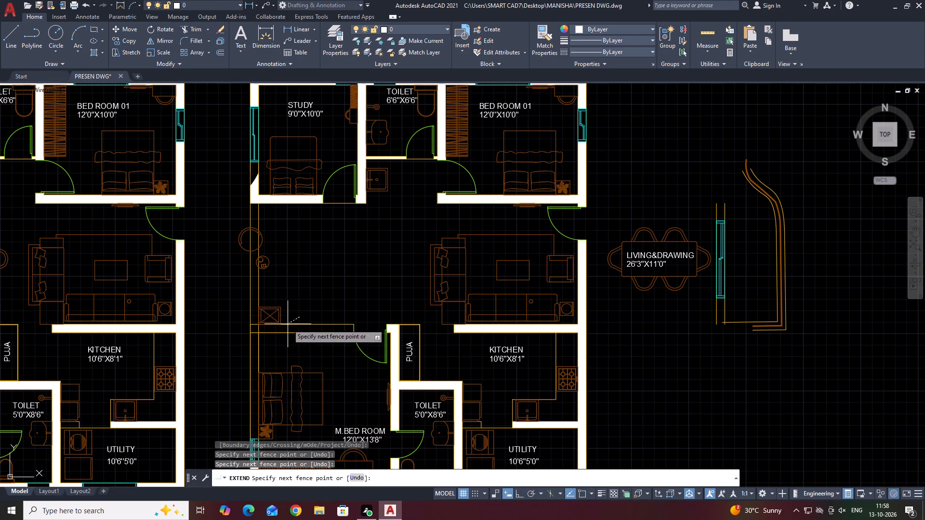
Move the crossed square furniture block from the living room corner out below the relocated dining table.
click(283, 302)
click(274, 314)
middle_drag(297, 311, 262, 304)
key(m)
key(space)
click(247, 311)
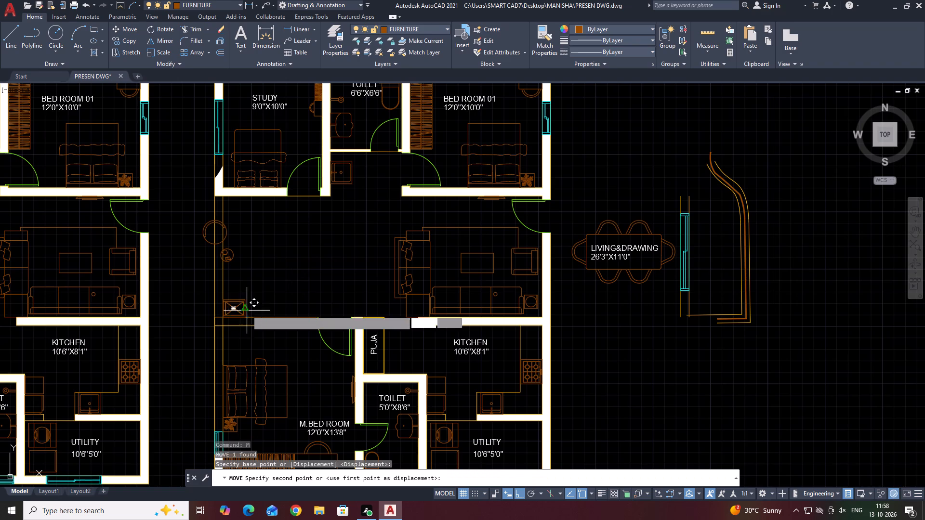
click(651, 322)
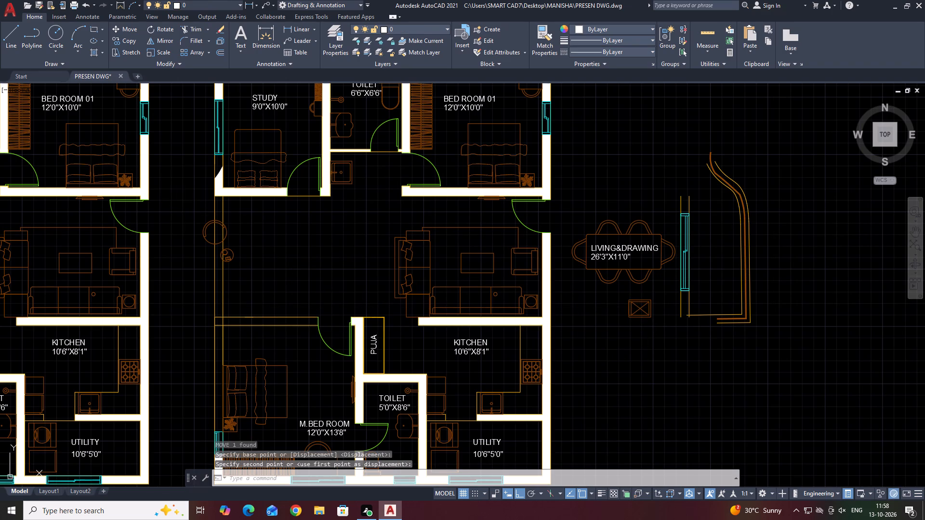
Move the copied plan's round balcony furniture horizontally inside the relocated balcony outlines.
click(182, 207)
click(252, 275)
middle_drag(283, 277, 225, 279)
key(m)
key(space)
click(203, 273)
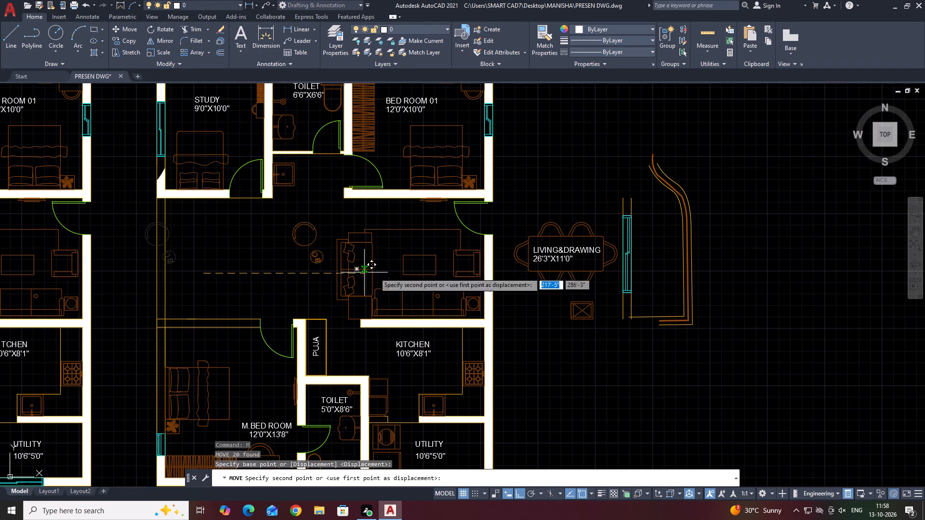
click(697, 274)
key(Escape)
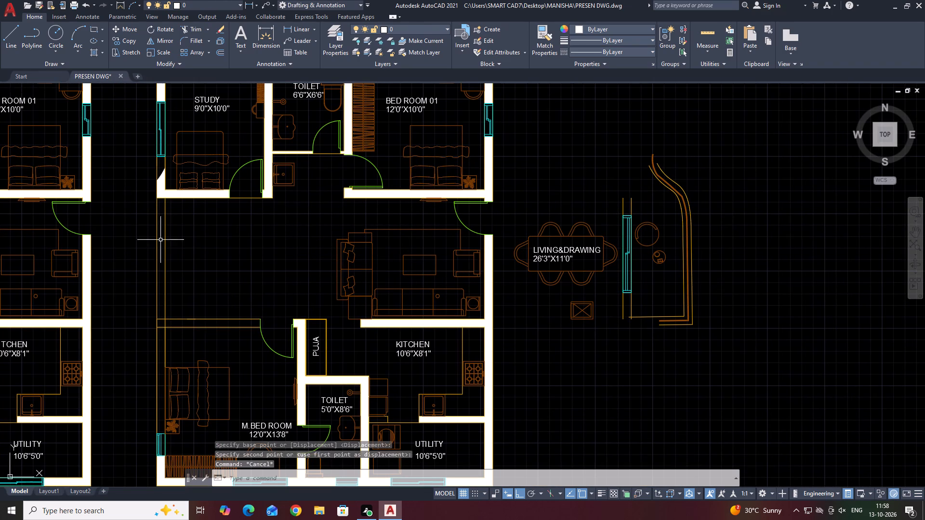
Delete the solid hatch of the copied plan's lower STUDY wall, including its slanted corner piece.
middle_click(172, 245)
middle_drag(384, 228, 361, 252)
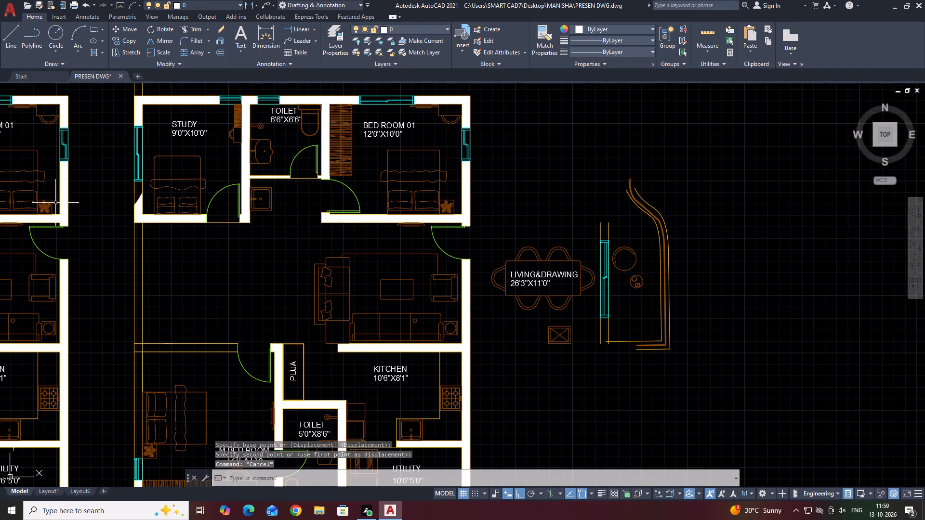
scroll(99, 196, up, 2)
click(199, 205)
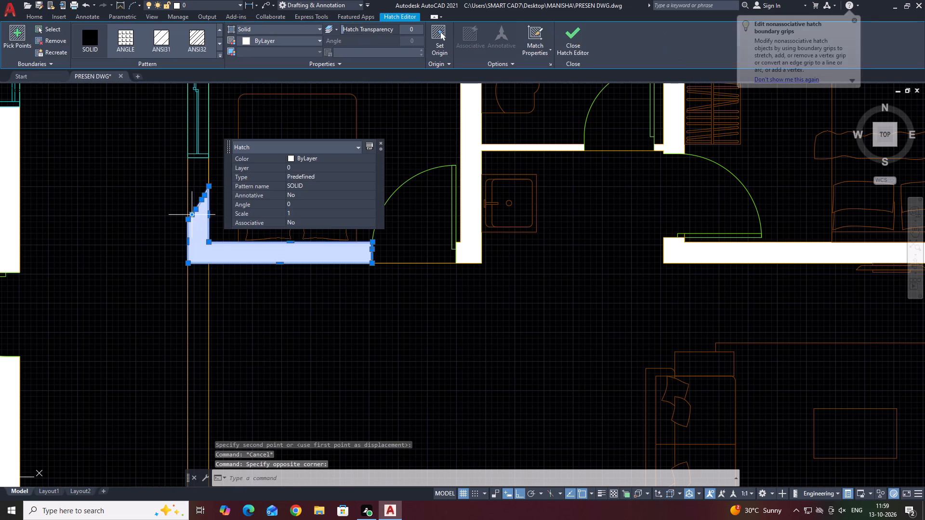
key(Delete)
Mirror the original plan's entrance door across the gap onto the copied plan's facing side wall, keeping the source door.
scroll(177, 246, down, 3)
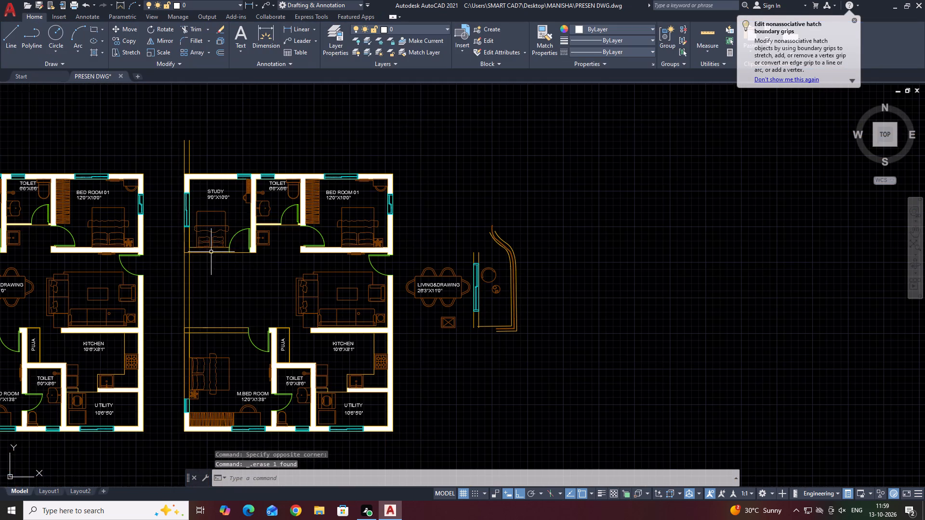
middle_drag(156, 332, 214, 358)
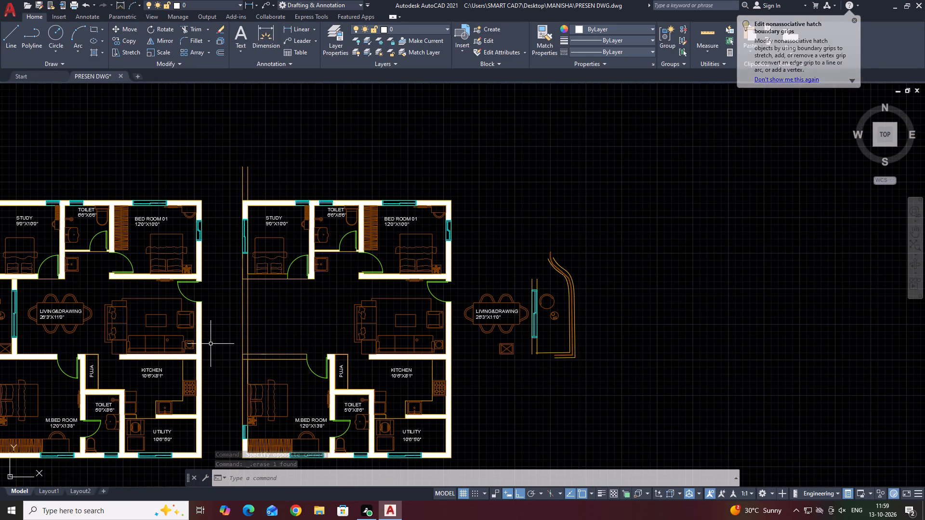
scroll(183, 291, up, 2)
click(182, 301)
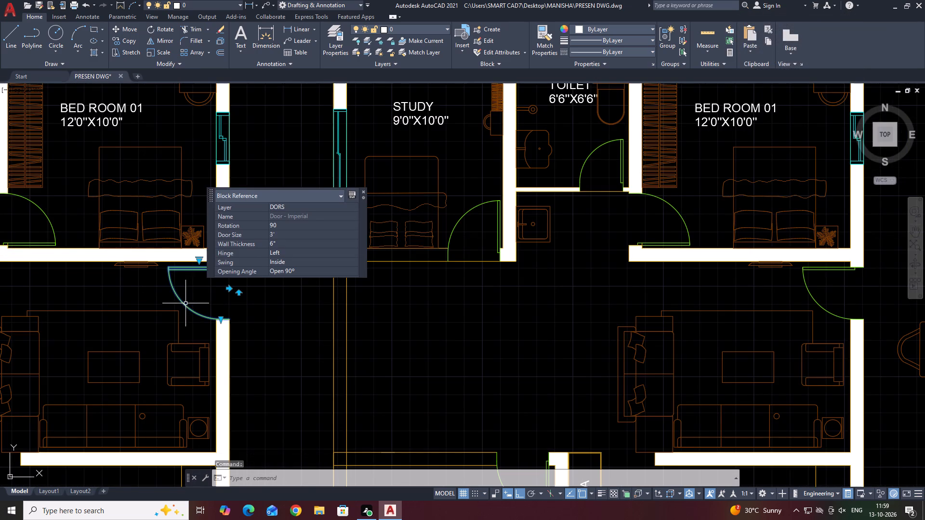
middle_drag(279, 333, 253, 362)
key(m)
key(i)
key(space)
drag(254, 359, 251, 349)
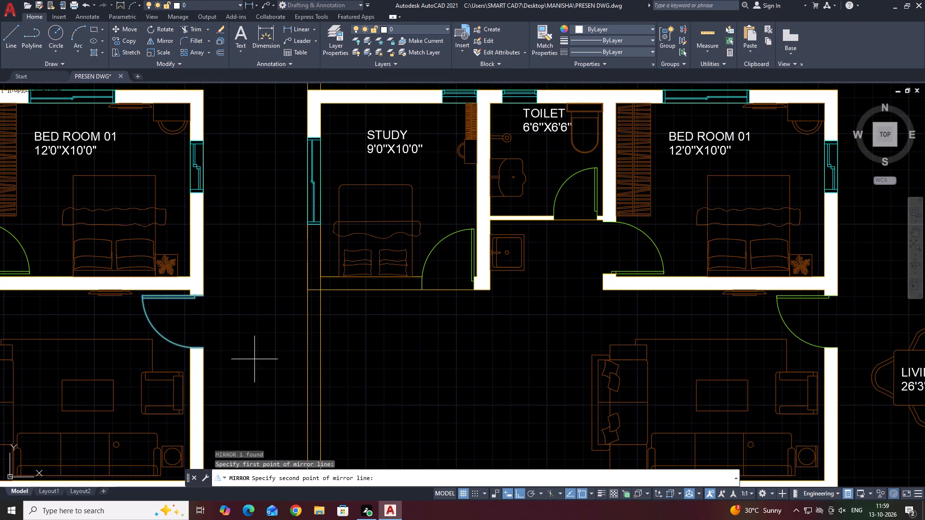
click(249, 276)
drag(259, 310, 249, 276)
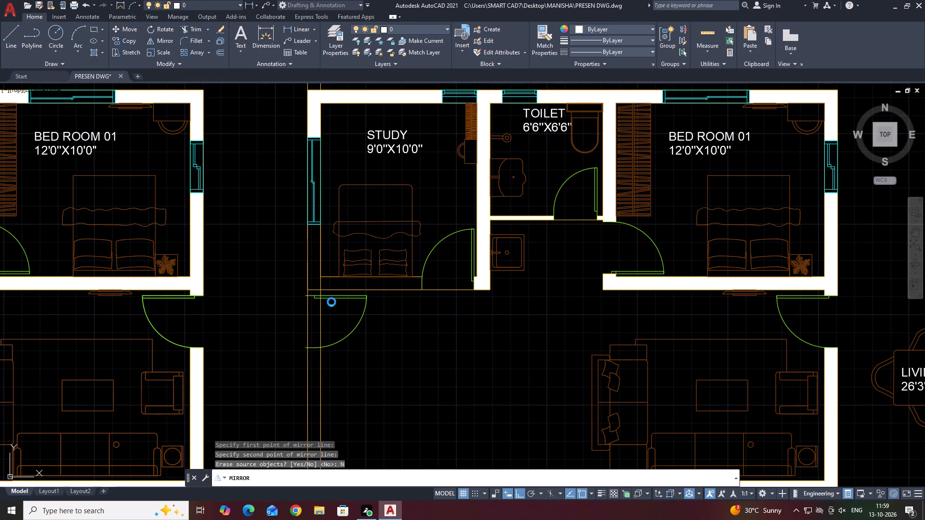
Move the mirrored entrance door so its frame end meets the outer line of the copied plan's side wall.
scroll(328, 302, up, 1)
click(330, 294)
click(326, 306)
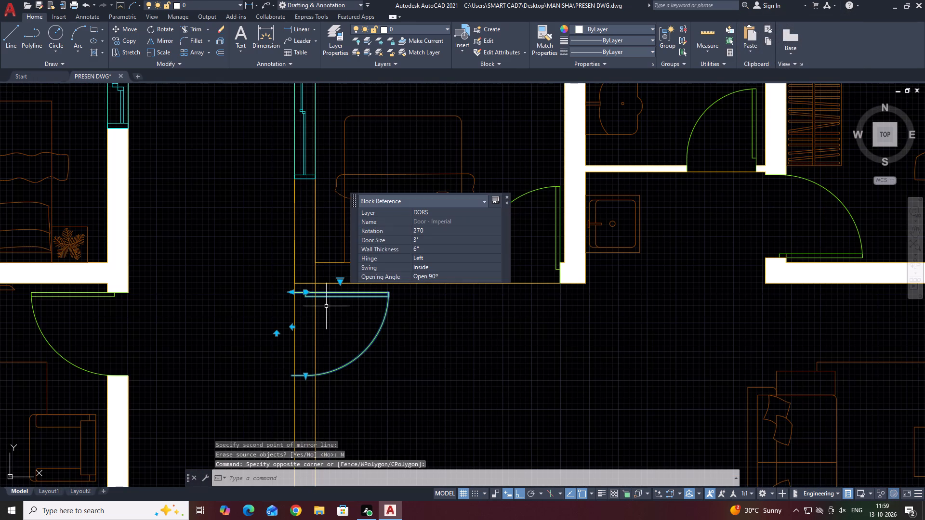
text(M)
key(space)
scroll(272, 288, up, 2)
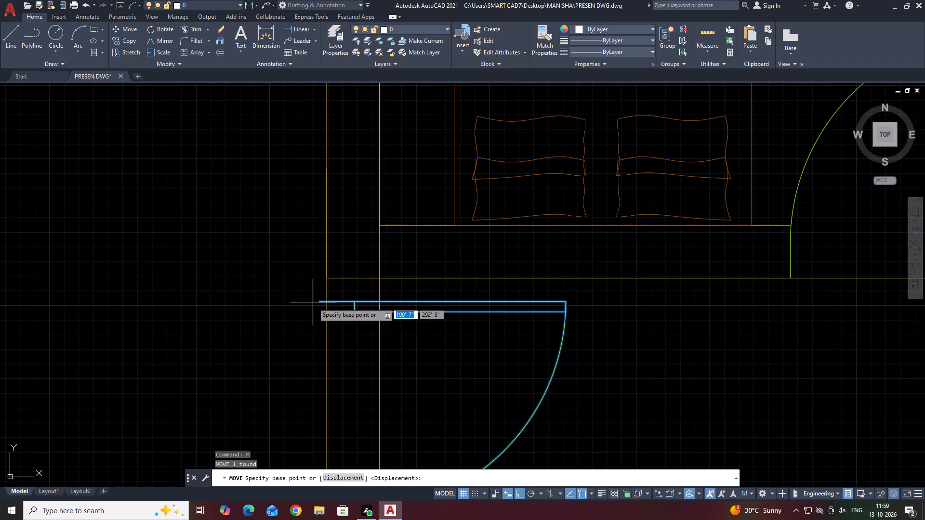
click(319, 303)
click(325, 302)
Trim the overlapping wall lines at the STUDY wall junction and the inner wall line crossing the new door opening.
text(TR)
key(space)
click(349, 261)
click(350, 283)
click(371, 254)
click(405, 246)
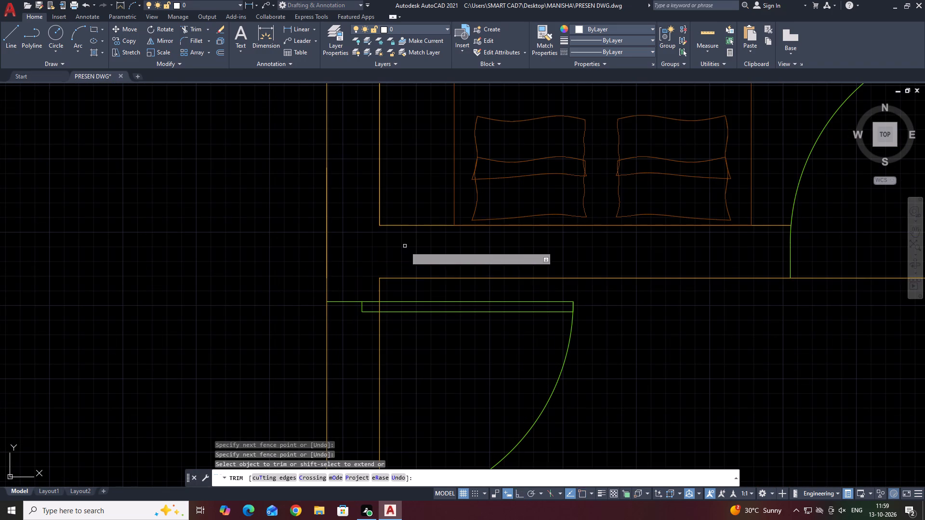
scroll(406, 255, down, 3)
click(395, 289)
click(406, 291)
scroll(402, 269, up, 2)
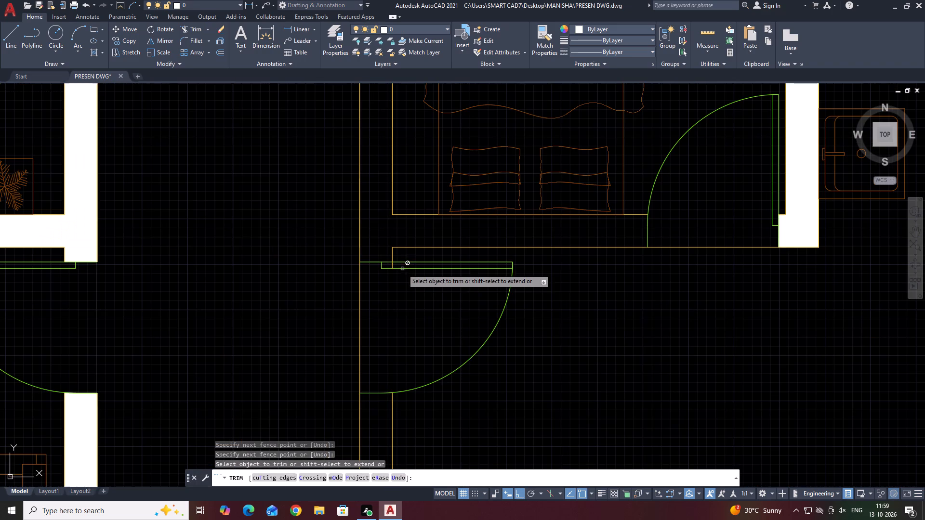
click(392, 264)
key(Escape)
Move the copied plan's sofa set horizontally across the living room, against the side wall with the new door.
scroll(398, 308, down, 3)
middle_drag(538, 312, 518, 309)
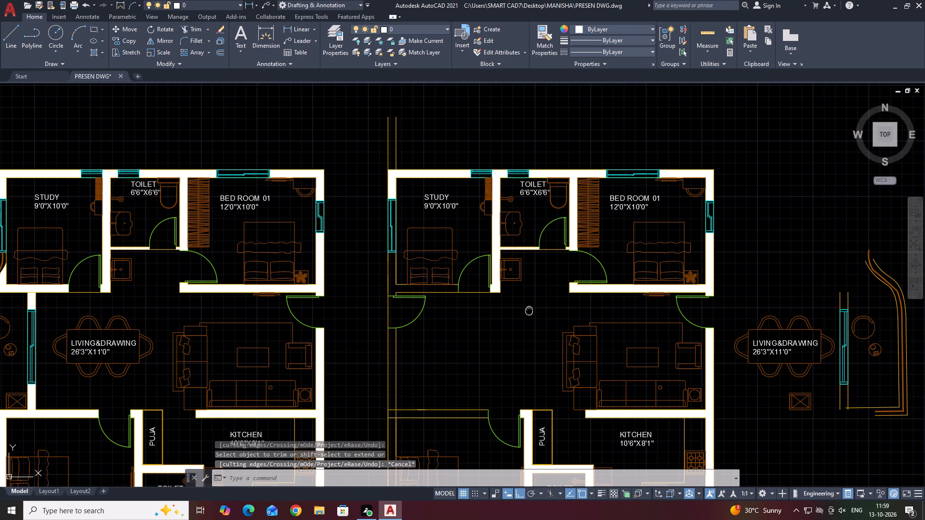
middle_drag(518, 309, 484, 300)
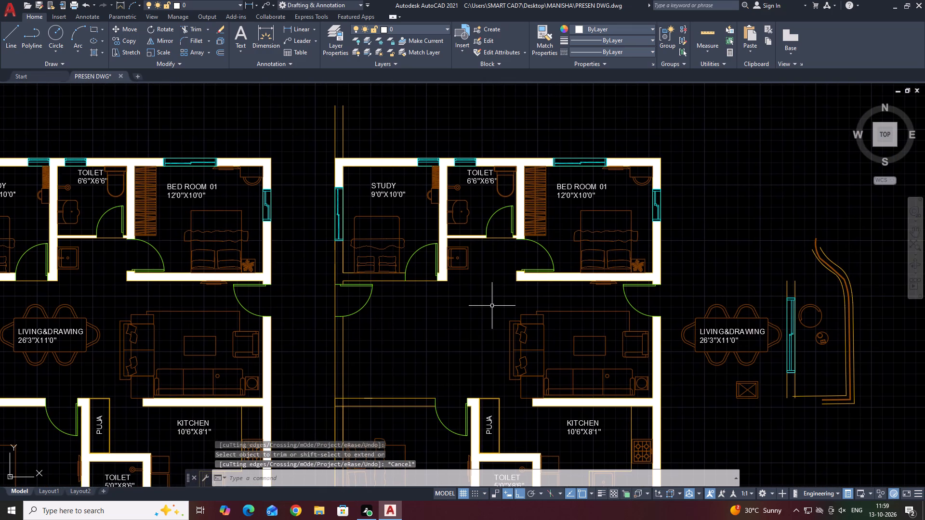
click(588, 361)
click(566, 344)
middle_drag(559, 360, 535, 351)
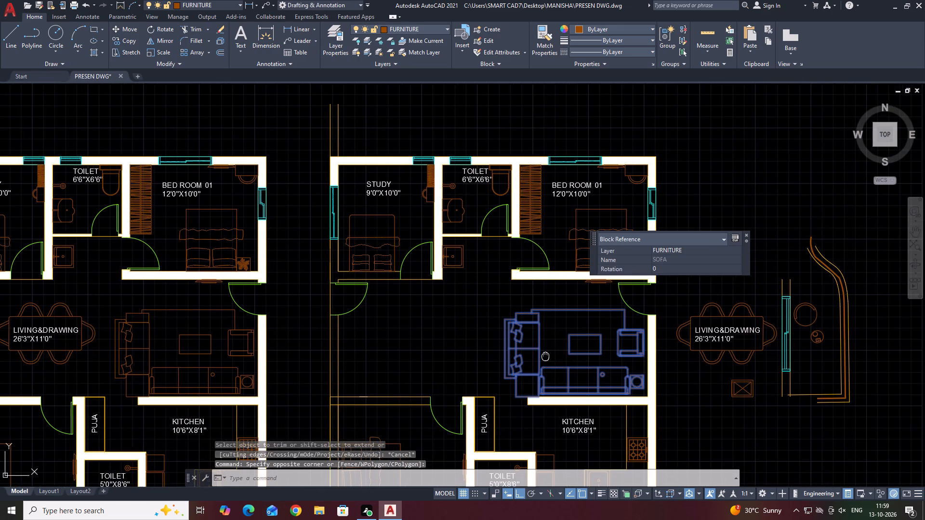
key(m)
key(space)
click(588, 346)
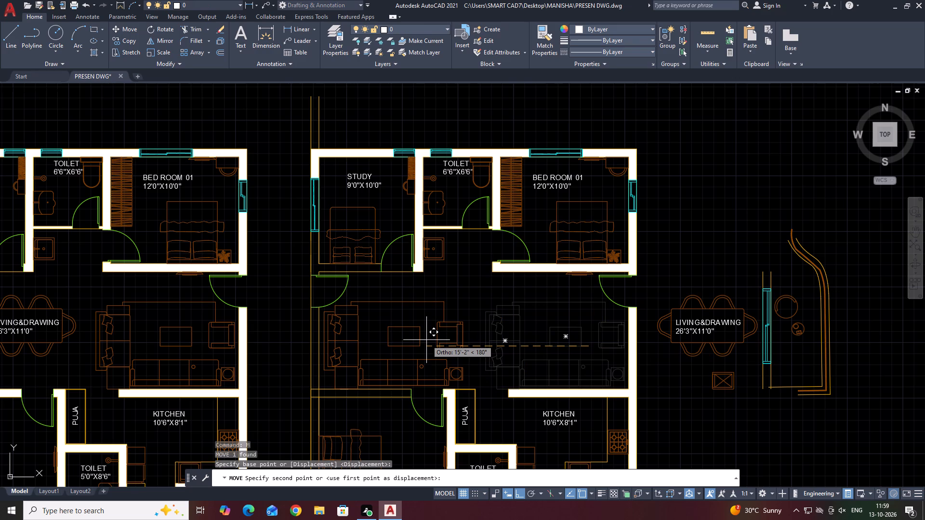
click(422, 338)
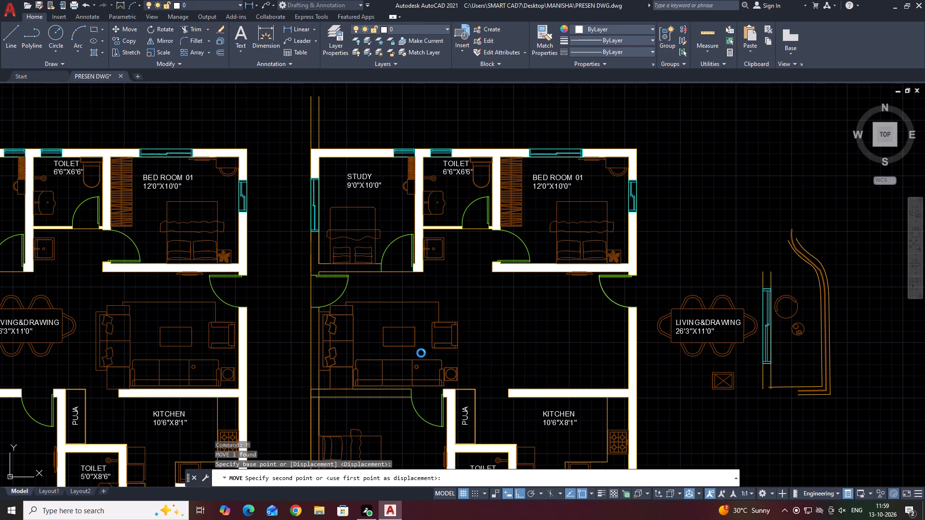
scroll(414, 366, up, 3)
click(449, 419)
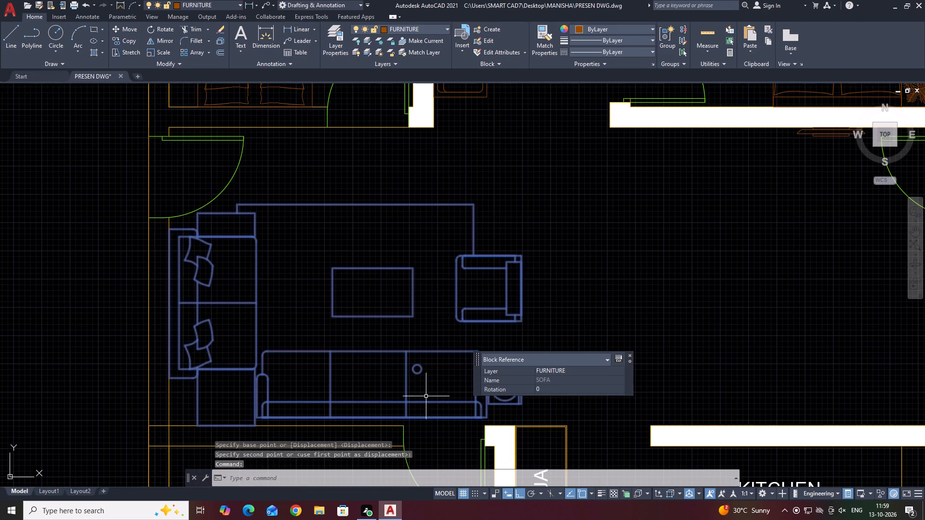
key(Escape)
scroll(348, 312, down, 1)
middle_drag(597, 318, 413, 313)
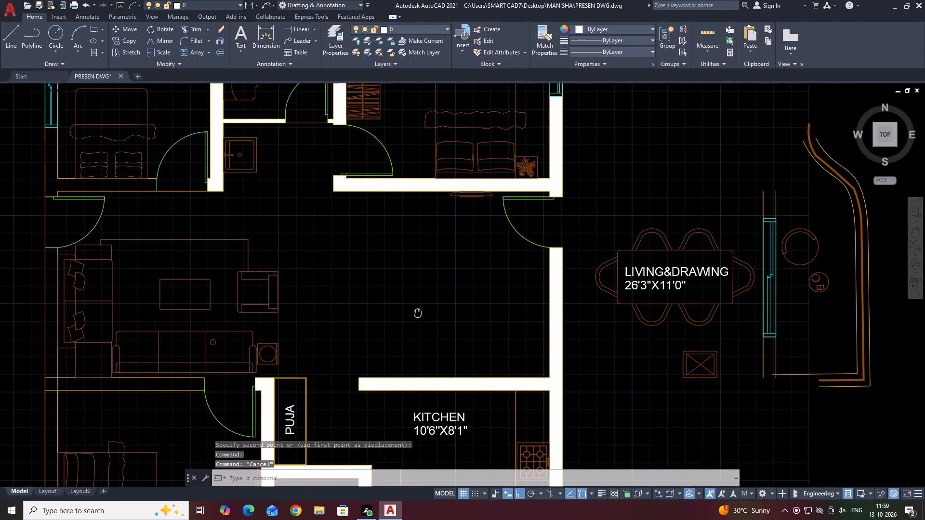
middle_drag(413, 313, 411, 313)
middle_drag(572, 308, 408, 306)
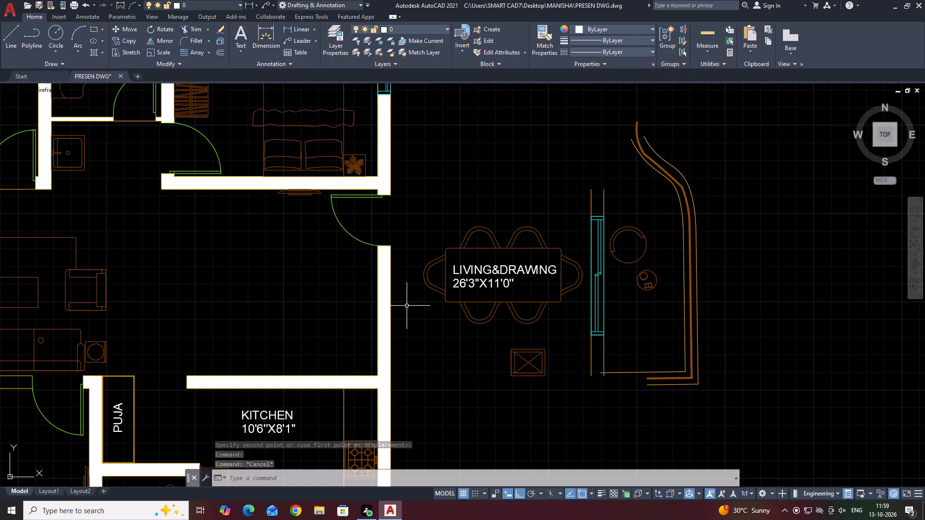
Move the dining table with its LIVING&DRAWING label horizontally about 16'-8" into the copied plan's living room.
click(538, 319)
click(502, 261)
click(475, 290)
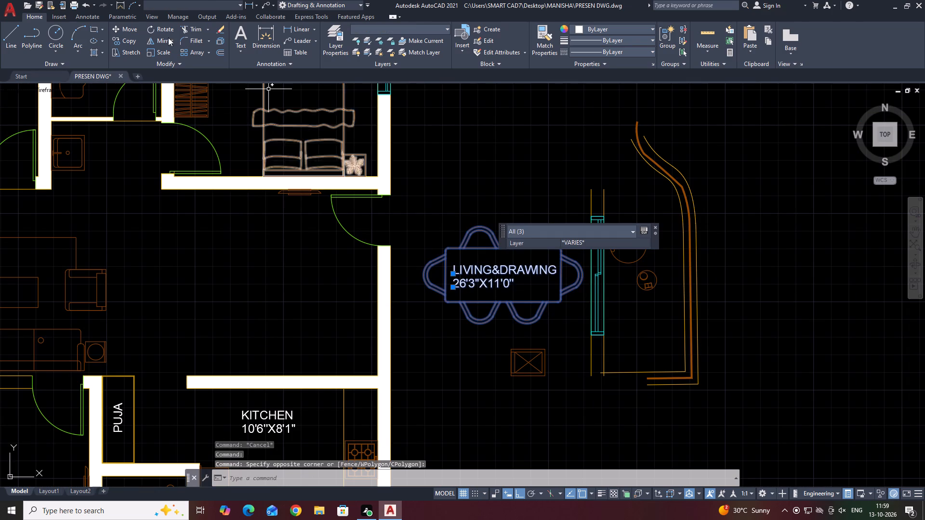
click(132, 31)
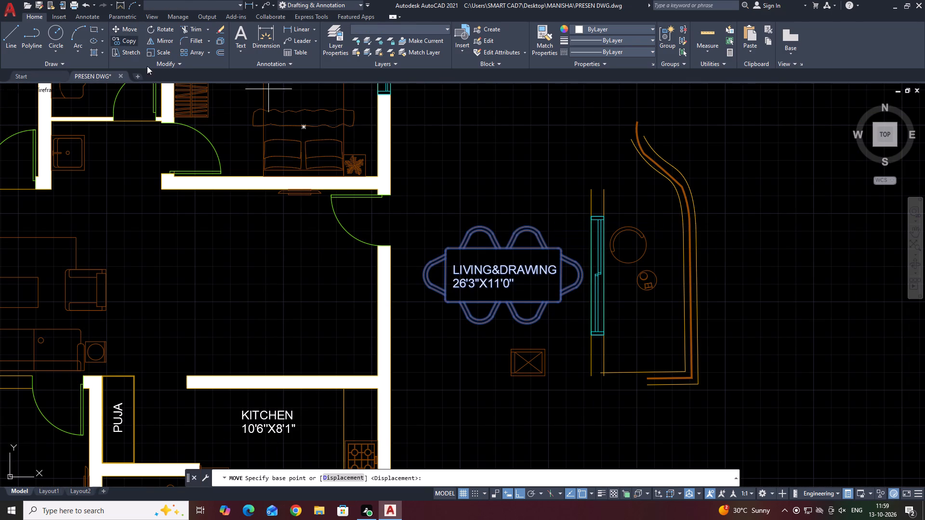
click(572, 304)
click(289, 330)
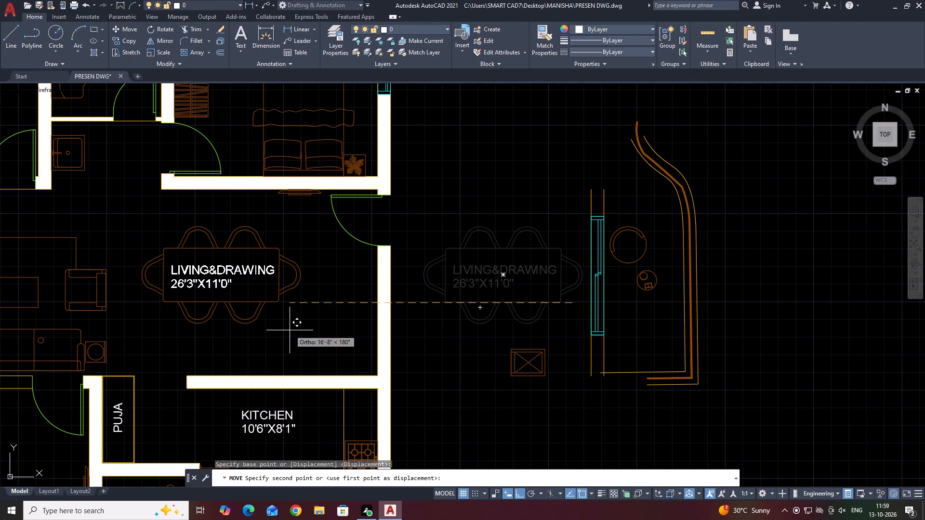
Move the wall-mounted unit beside the new entrance door horizontally along to the STUDY's lower wall in the living room.
middle_drag(324, 299, 372, 320)
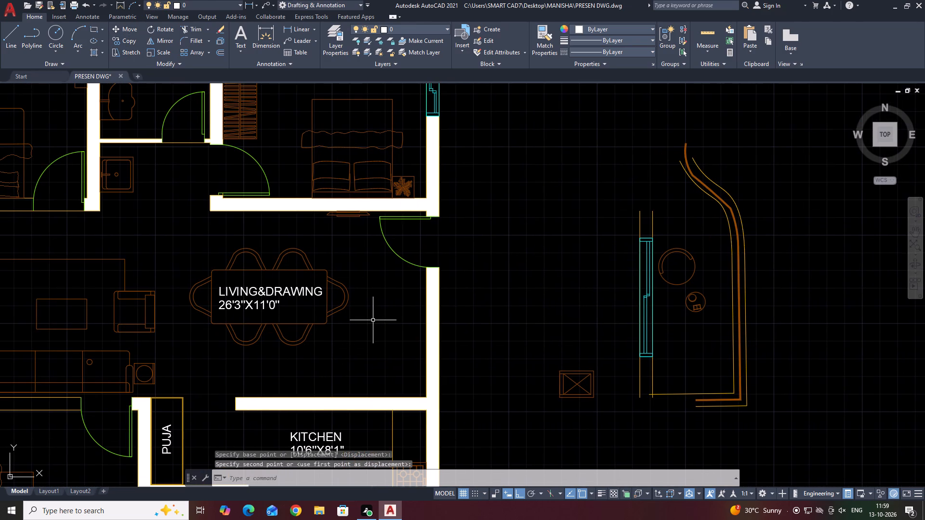
scroll(375, 223, up, 3)
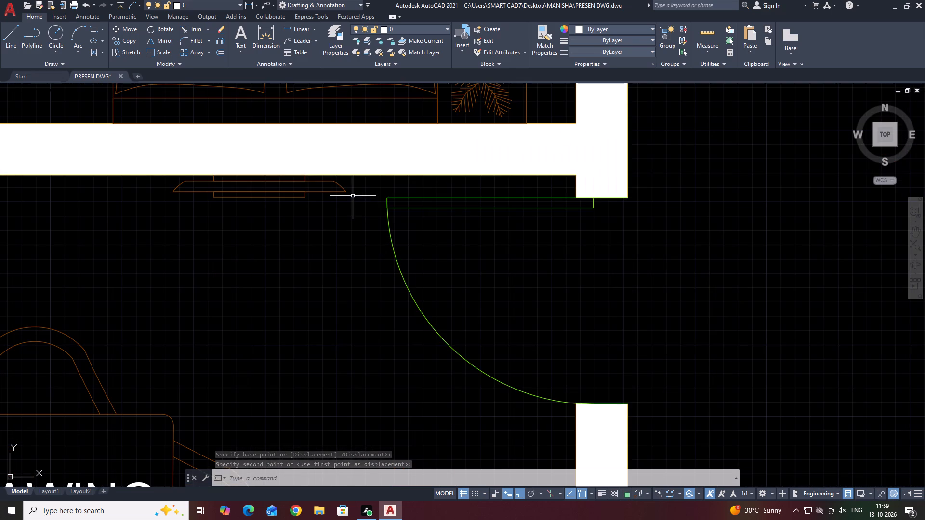
click(353, 196)
click(340, 184)
middle_drag(355, 214, 446, 317)
key(m)
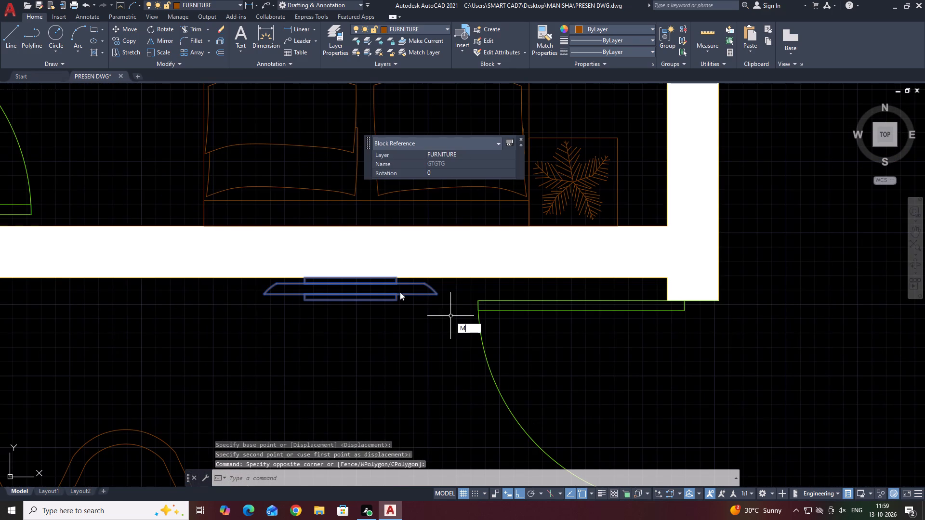
key(space)
click(354, 279)
scroll(402, 286, down, 9)
scroll(275, 297, up, 3)
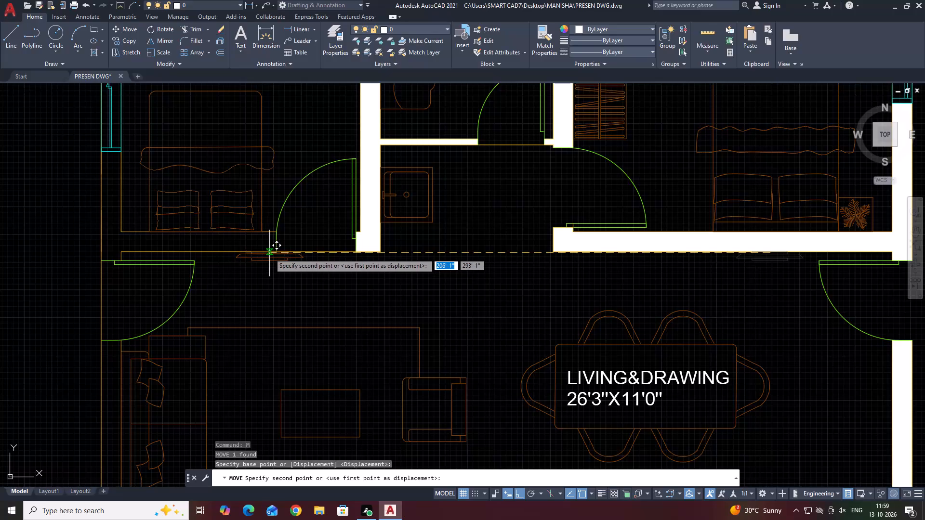
click(262, 251)
key(Escape)
Delete the solid wall hatch around the copied plan's STUDY, TOILET and BED ROOM 01.
middle_drag(338, 234, 325, 321)
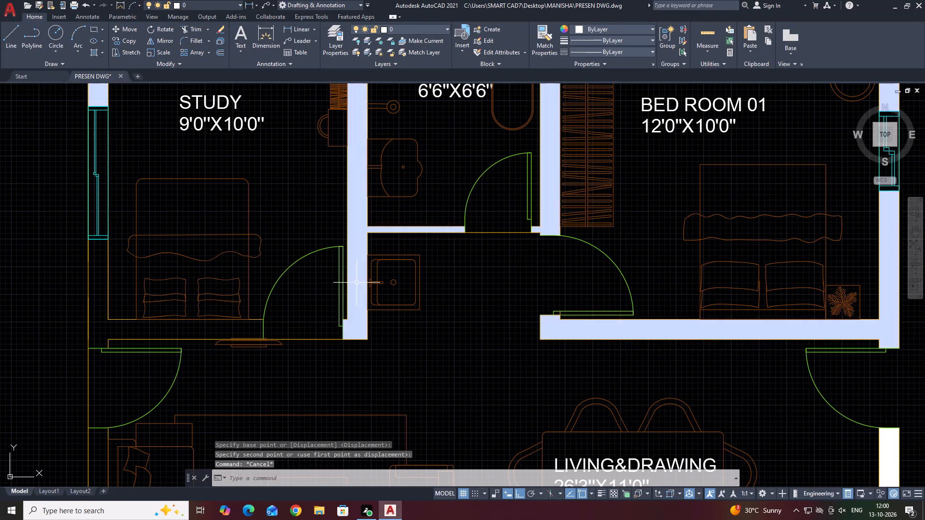
click(357, 283)
key(Delete)
Move the sink out of the recess below the TOILET into the open living area, with ortho off.
middle_drag(374, 312, 384, 321)
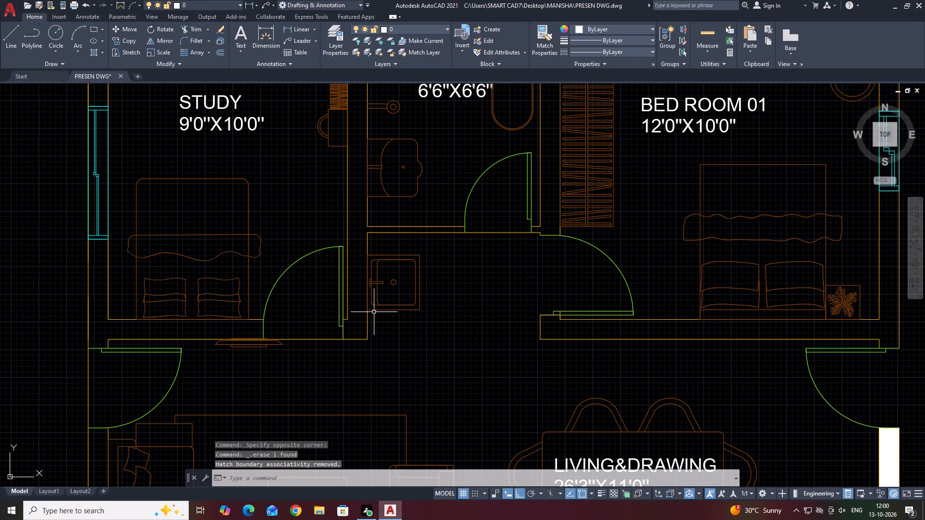
middle_drag(384, 321, 385, 358)
click(448, 359)
click(416, 320)
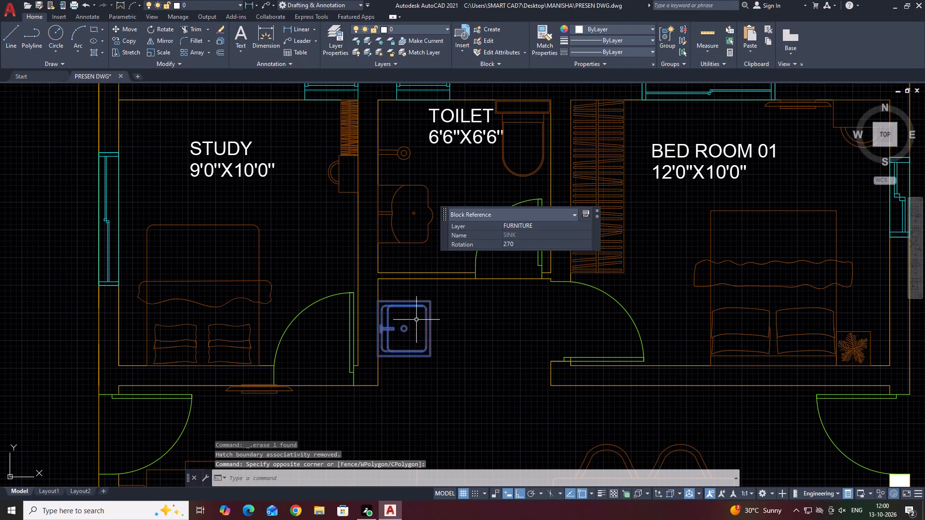
middle_drag(461, 336, 432, 329)
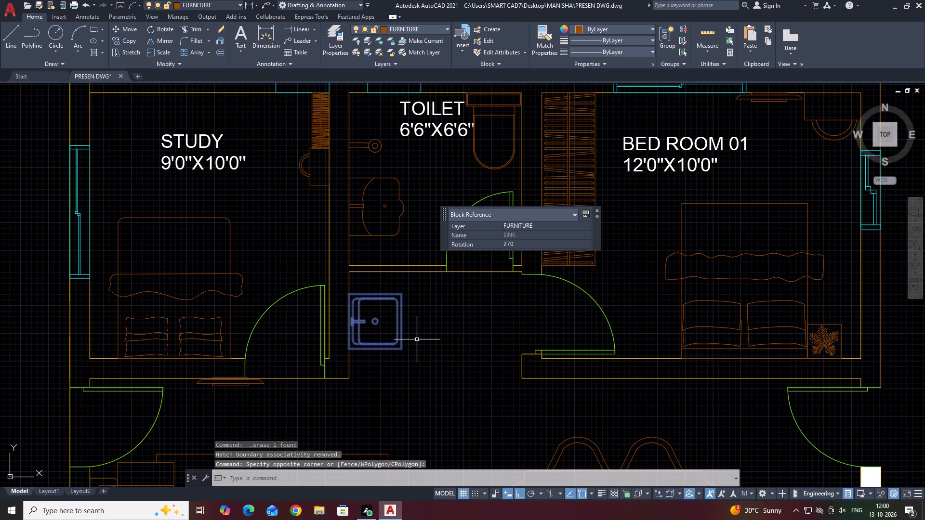
text(M)
key(space)
click(415, 339)
middle_drag(660, 328, 650, 333)
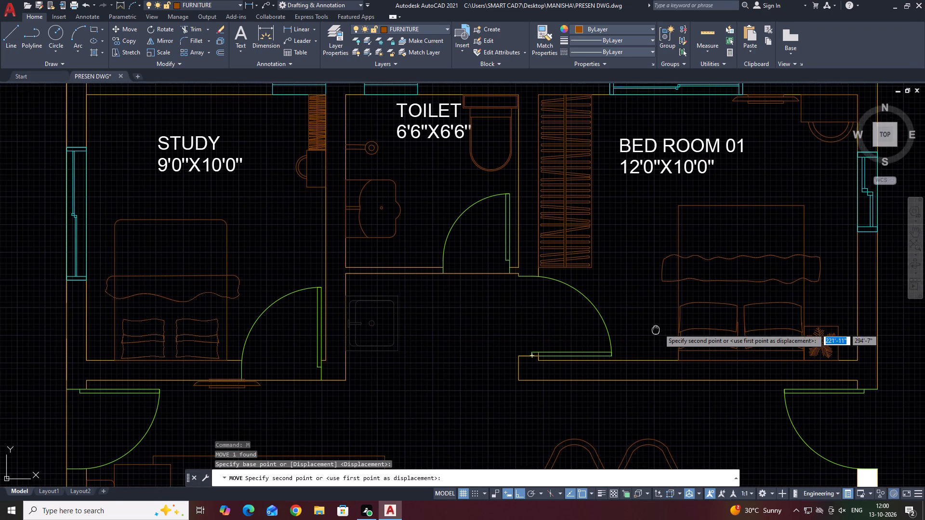
middle_drag(650, 333, 646, 336)
key(F8)
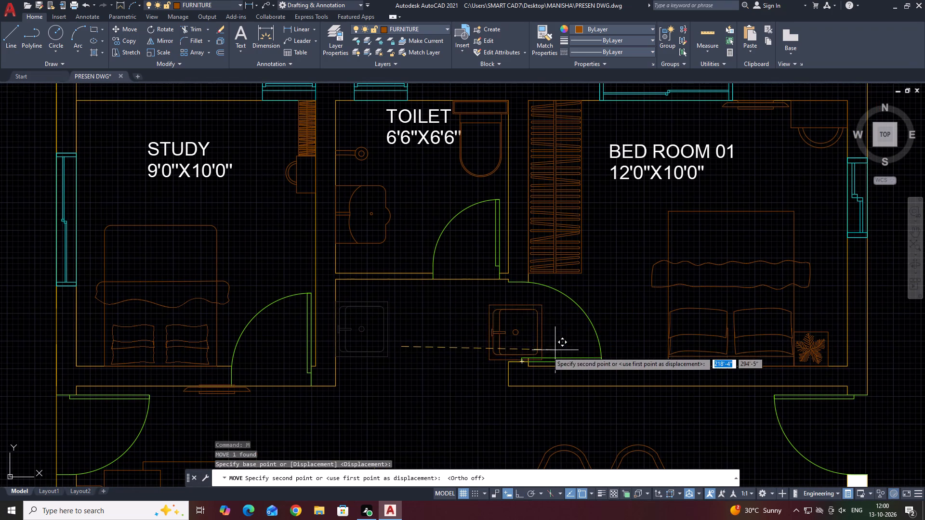
click(484, 433)
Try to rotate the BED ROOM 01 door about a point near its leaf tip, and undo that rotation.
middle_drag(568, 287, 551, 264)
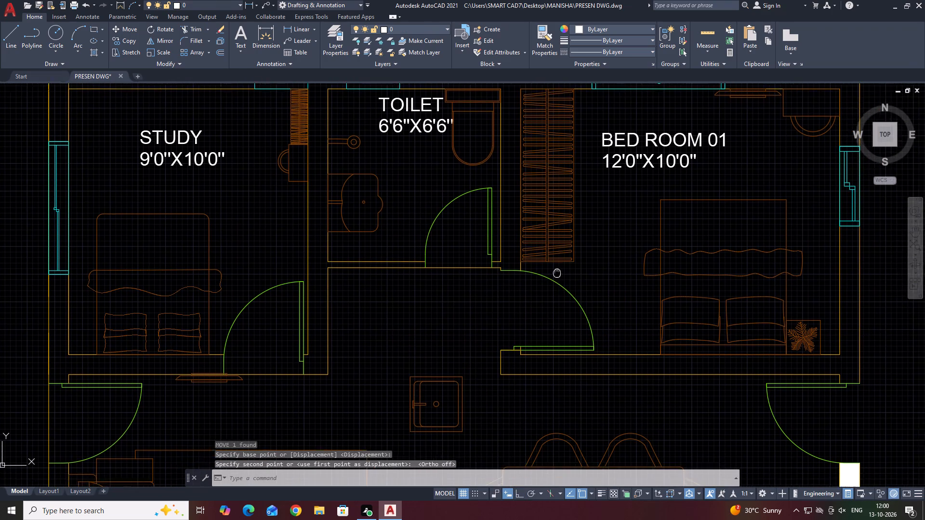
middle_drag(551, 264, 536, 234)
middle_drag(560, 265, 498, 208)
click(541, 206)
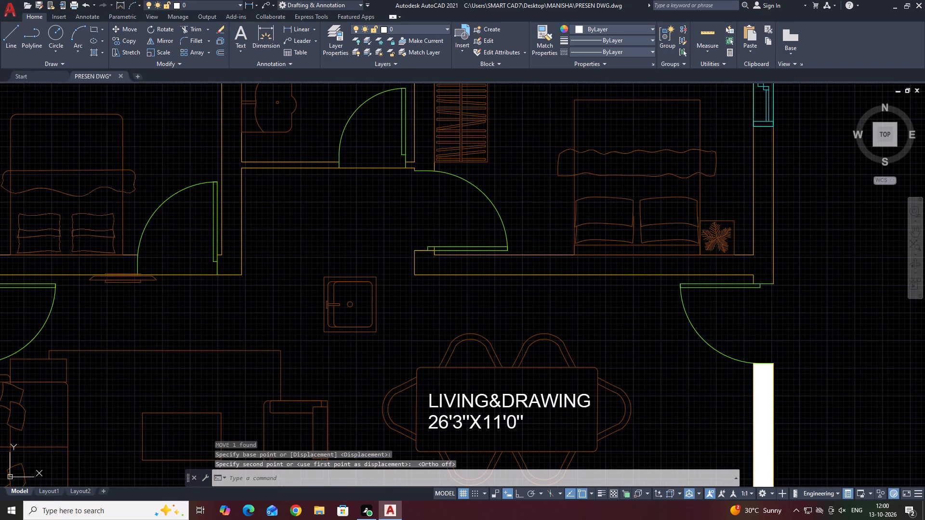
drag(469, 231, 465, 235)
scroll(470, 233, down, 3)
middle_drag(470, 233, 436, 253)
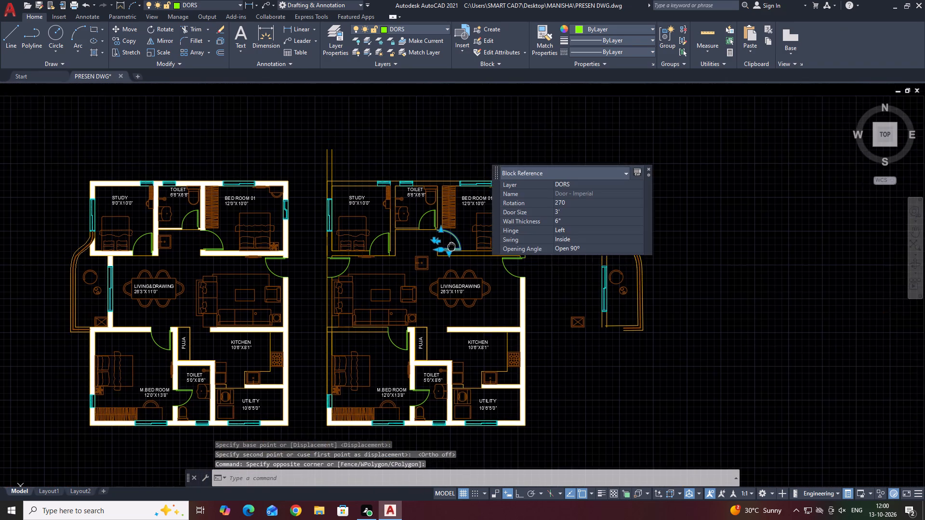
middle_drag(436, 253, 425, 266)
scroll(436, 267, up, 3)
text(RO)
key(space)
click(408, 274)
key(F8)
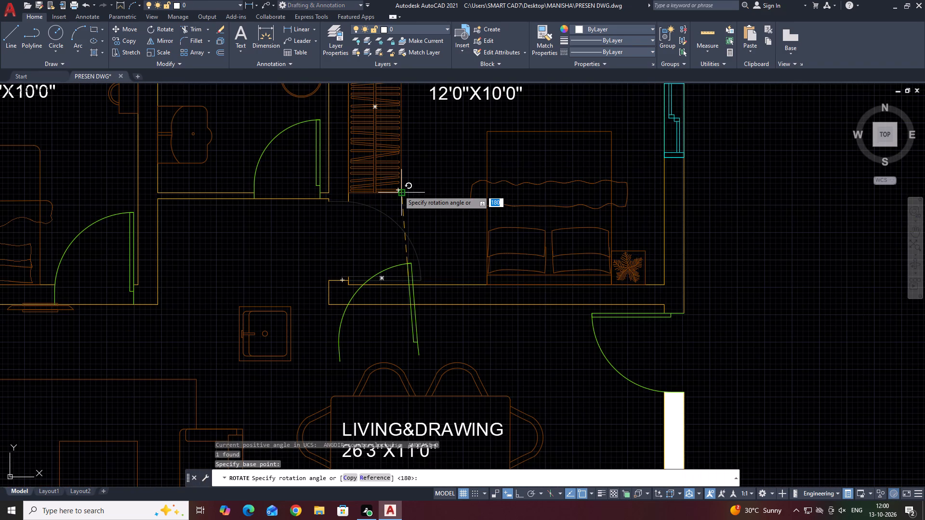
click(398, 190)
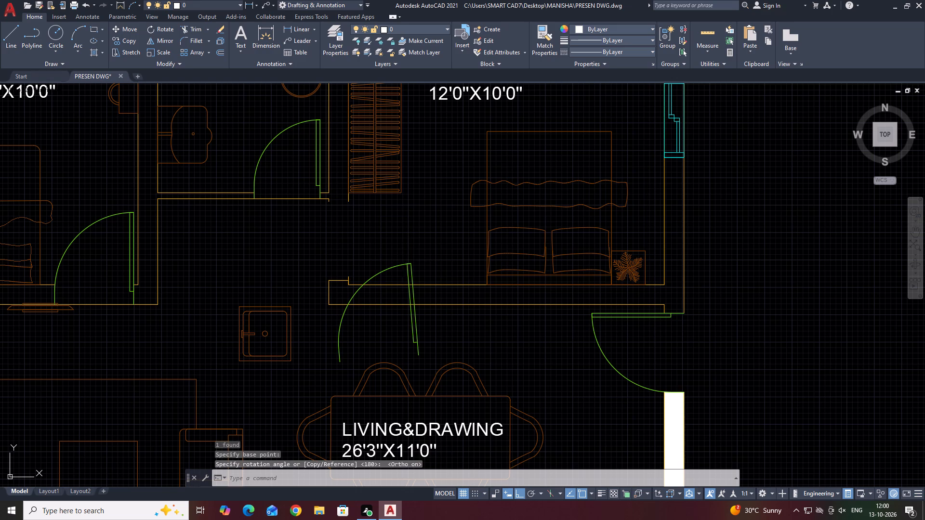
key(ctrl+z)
Rotate the BED ROOM 01 door about a quarter turn so its opening lies along the room's lower wall.
click(426, 242)
click(398, 244)
key(r)
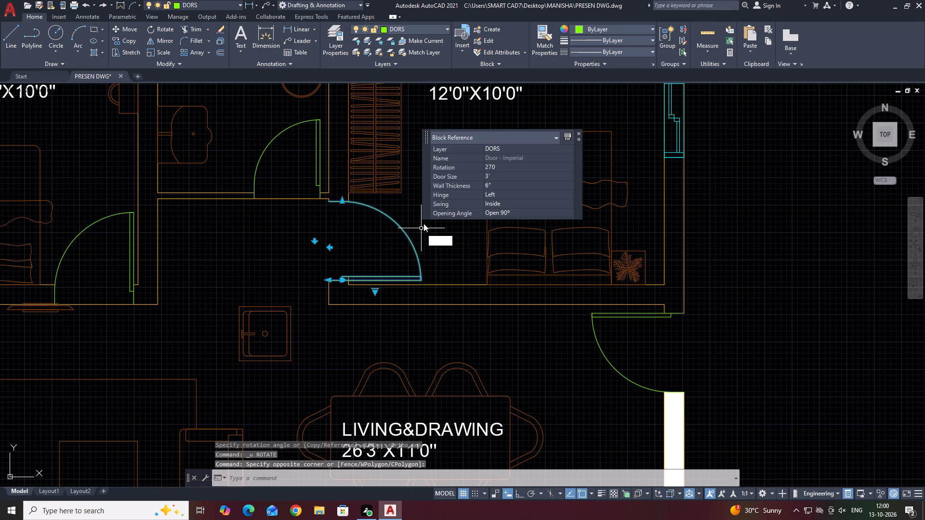
text(O)
key(space)
click(374, 258)
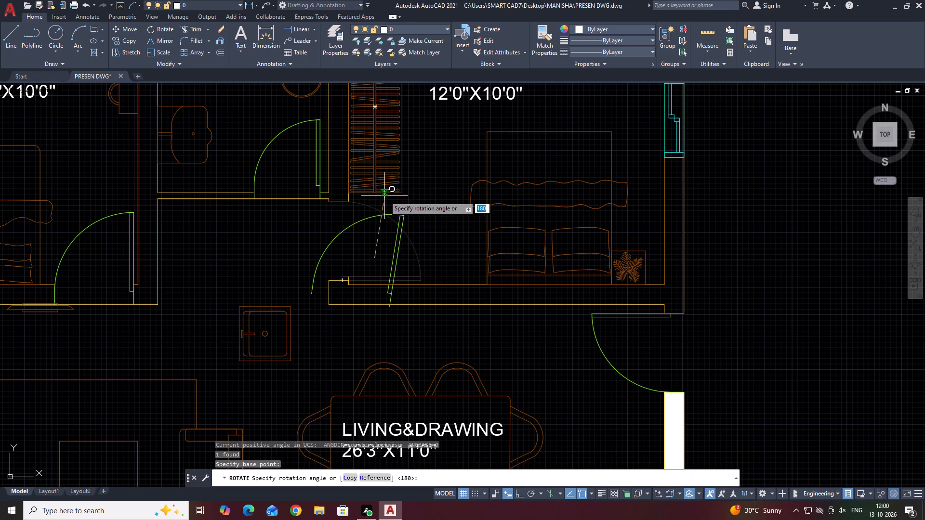
key(F8)
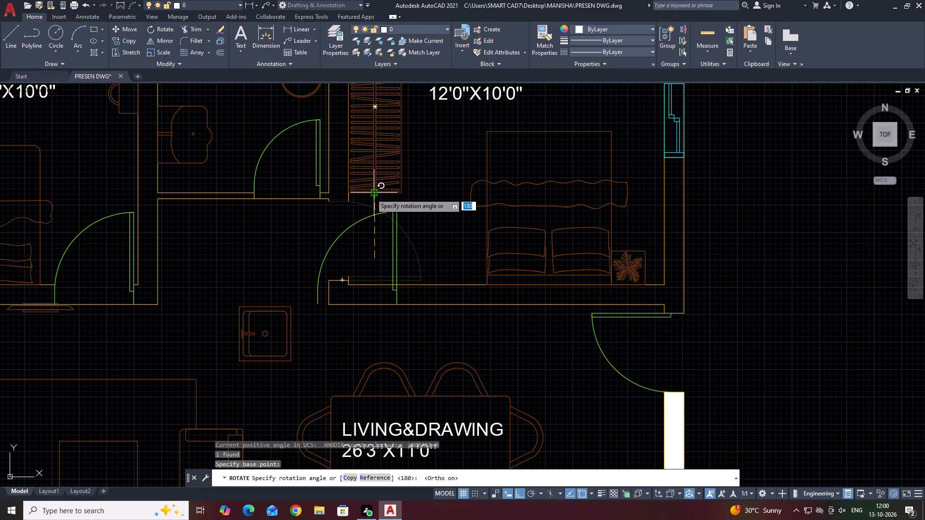
click(371, 194)
Move the rotated BED ROOM 01 door so its arc-side frame end meets the outer corner of the lower wall.
middle_drag(402, 251, 398, 203)
click(394, 229)
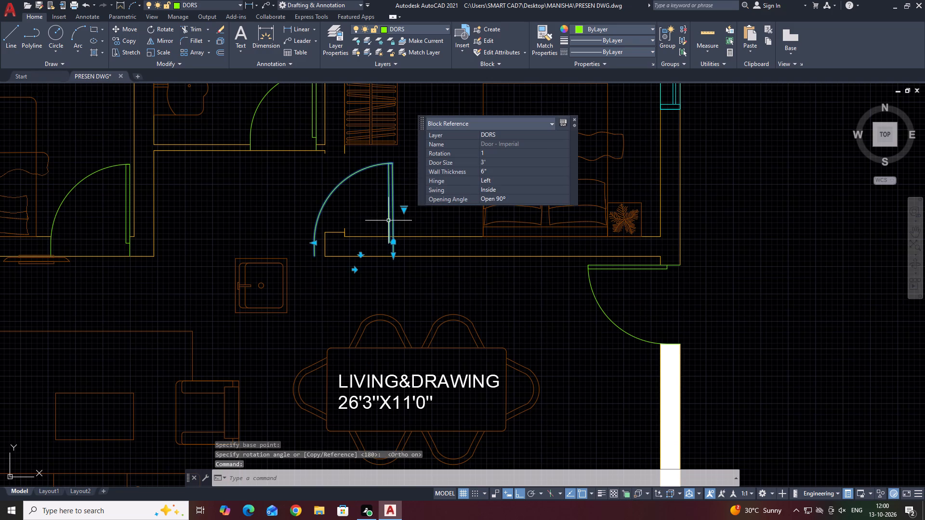
text(M)
key(space)
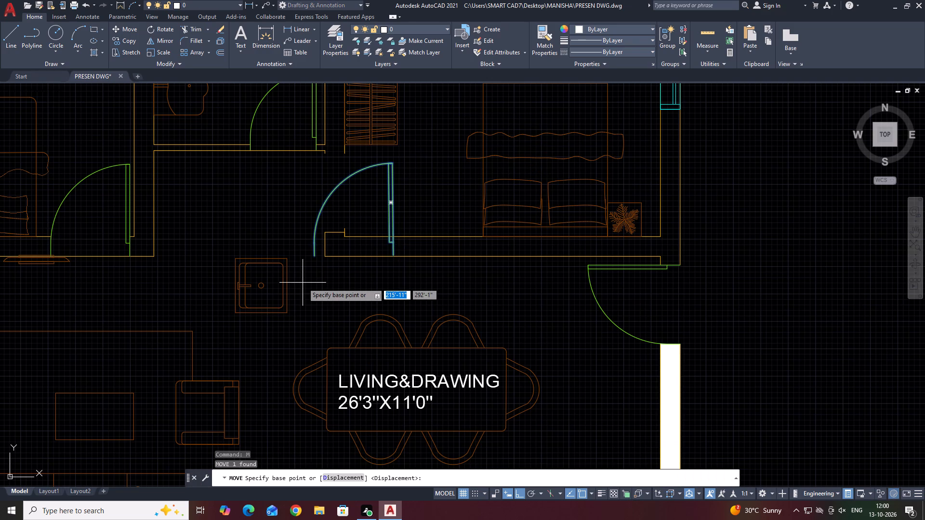
click(311, 256)
click(326, 256)
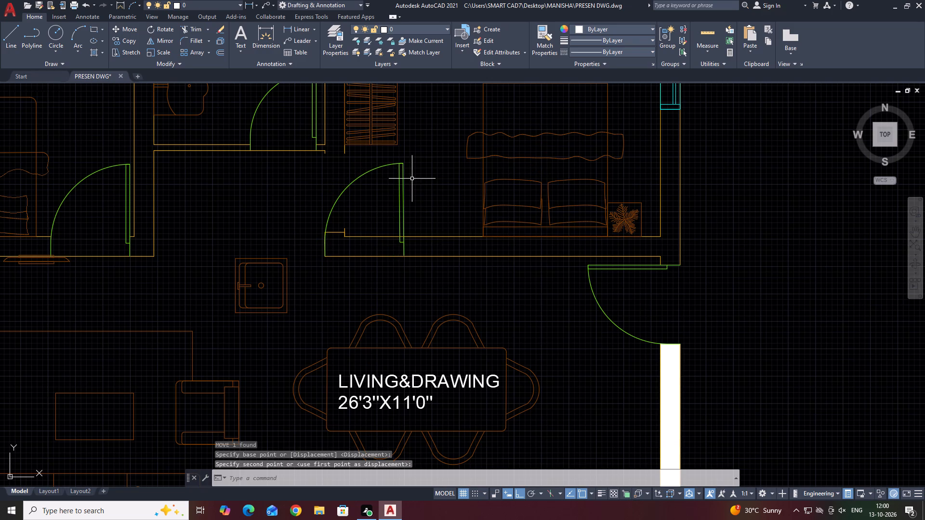
Move the BED ROOM 01 door across the wall thickness so its arc side aligns with the room's inner wall line.
middle_drag(416, 191, 427, 213)
click(426, 232)
click(406, 208)
key(m)
key(space)
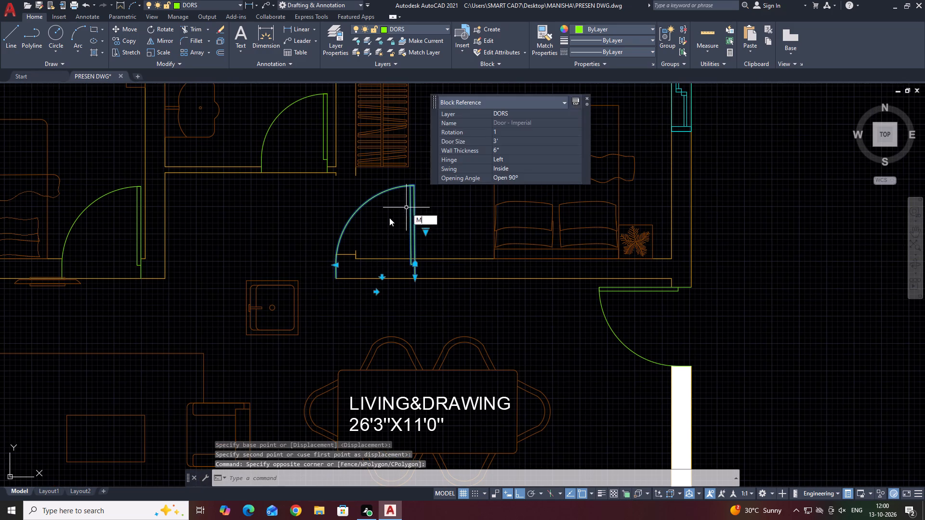
scroll(333, 259, up, 3)
click(340, 248)
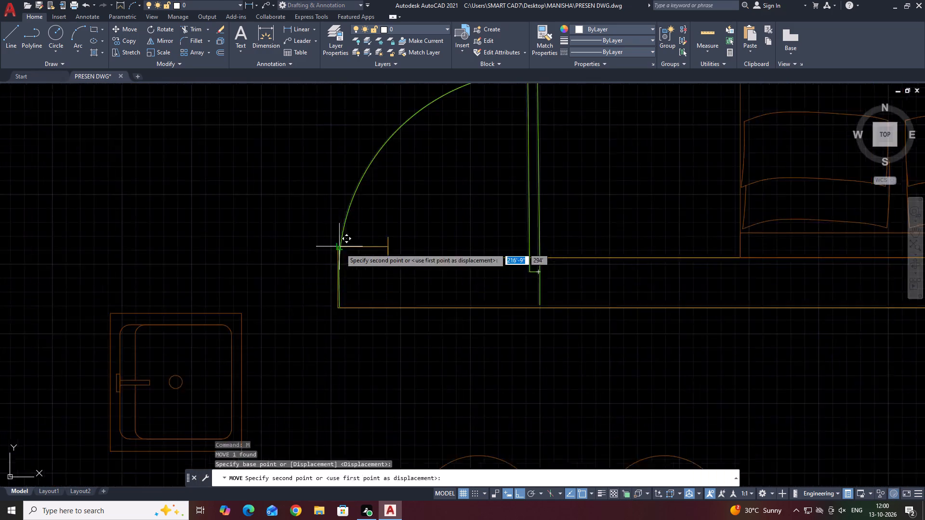
click(387, 248)
Extend both wall lines beside the BED ROOM 01 wardrobe down to the lower wall, closing the old door opening.
scroll(423, 240, down, 2)
middle_drag(455, 228, 453, 245)
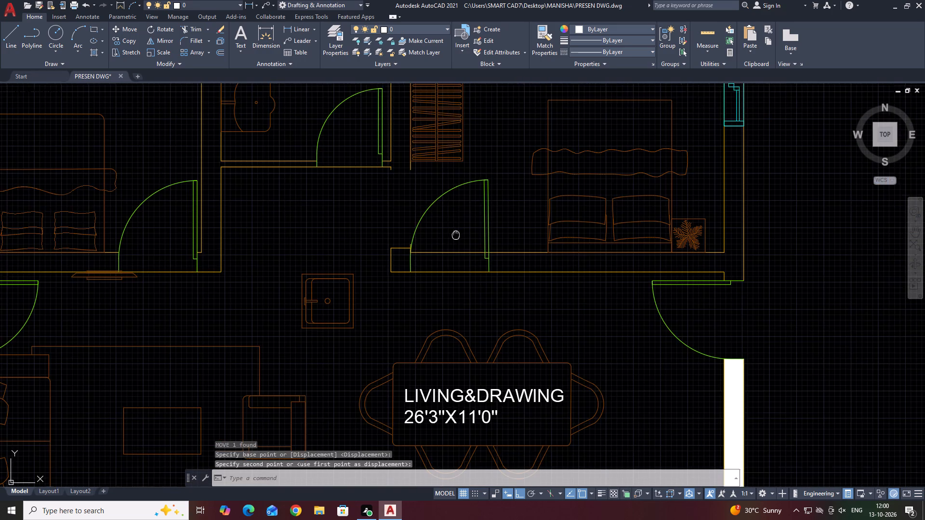
middle_drag(453, 245, 437, 299)
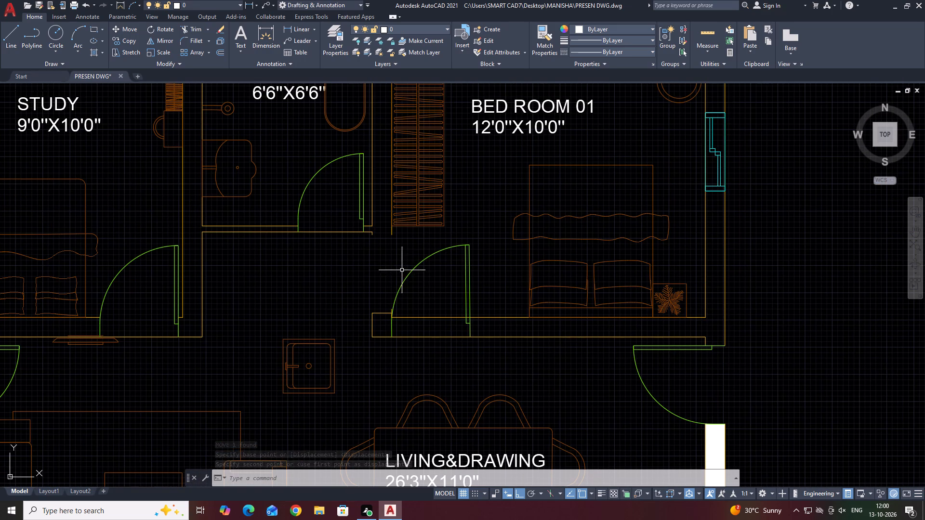
text(EX)
key(space)
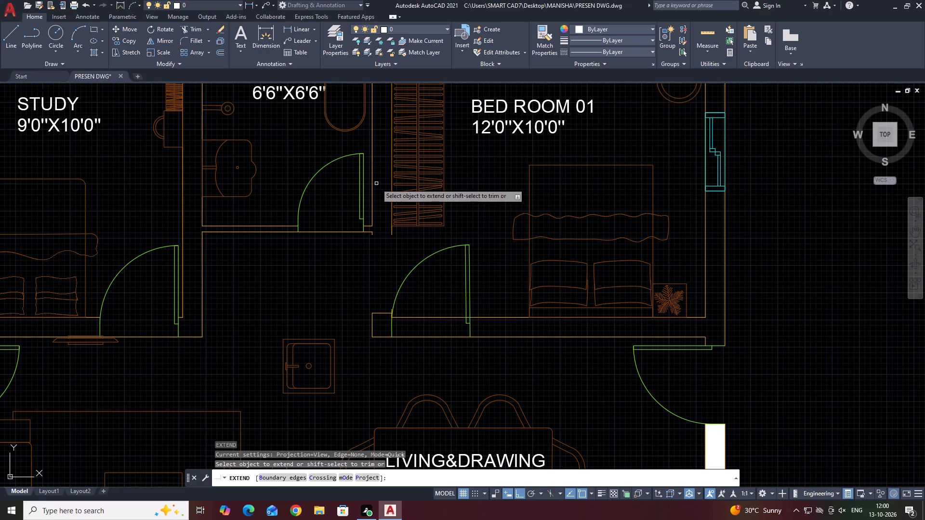
scroll(389, 220, up, 3)
click(403, 262)
click(378, 285)
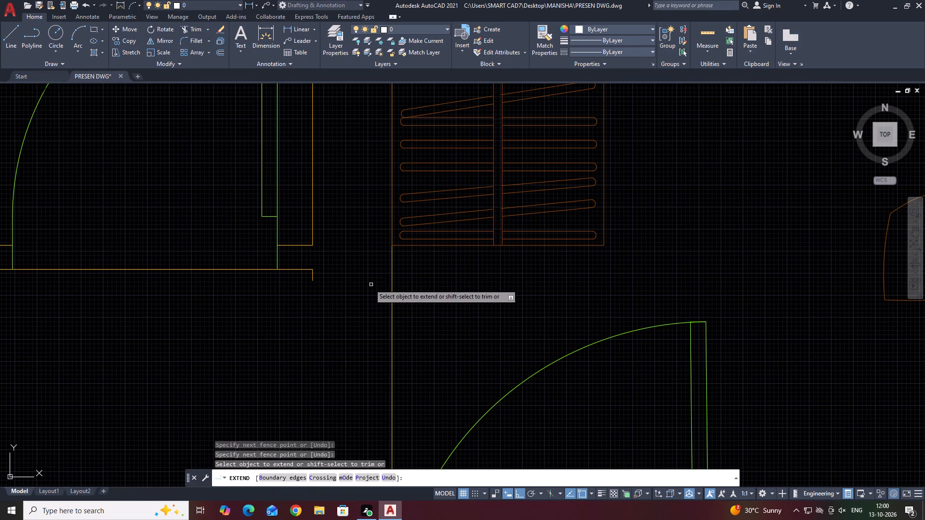
scroll(316, 266, down, 3)
click(316, 272)
middle_drag(339, 305, 338, 278)
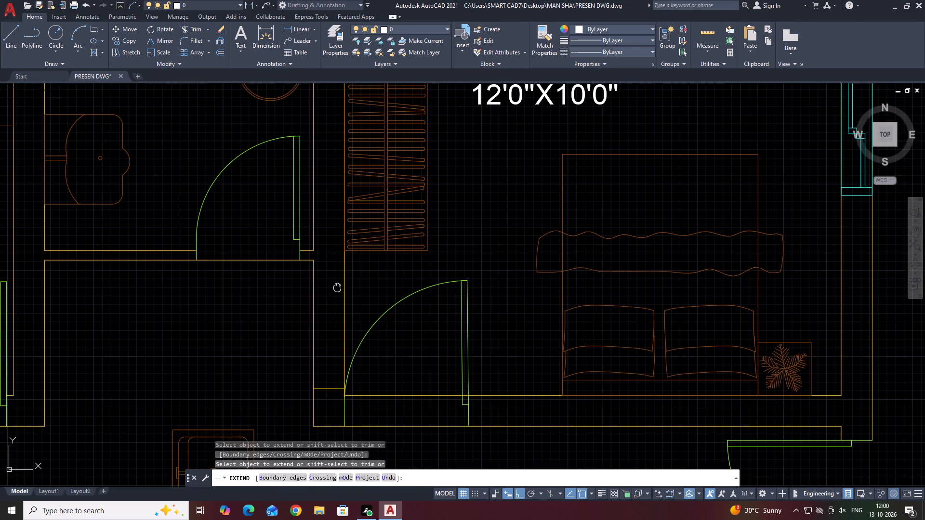
key(Escape)
Mirror the BED ROOM 01 door about a vertical line through the middle of its opening, erasing the source door.
middle_drag(487, 369, 406, 250)
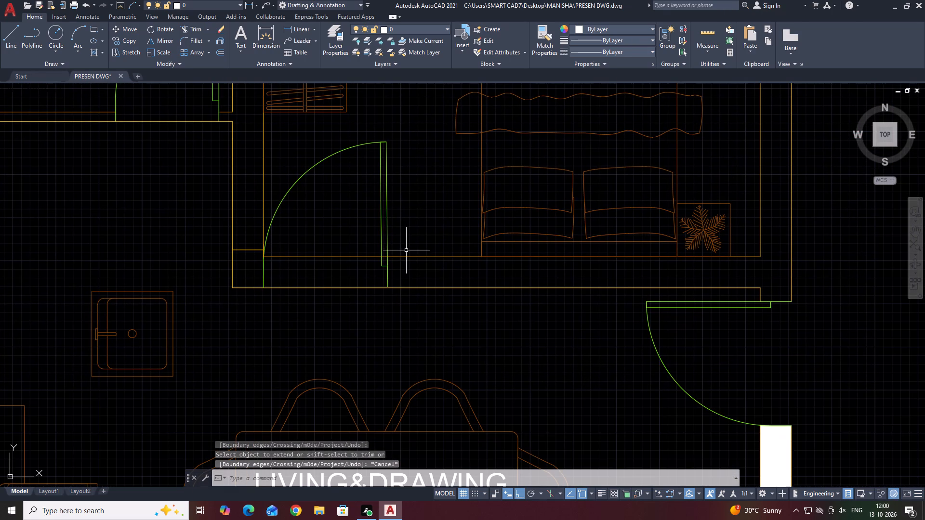
click(411, 225)
drag(365, 193, 357, 190)
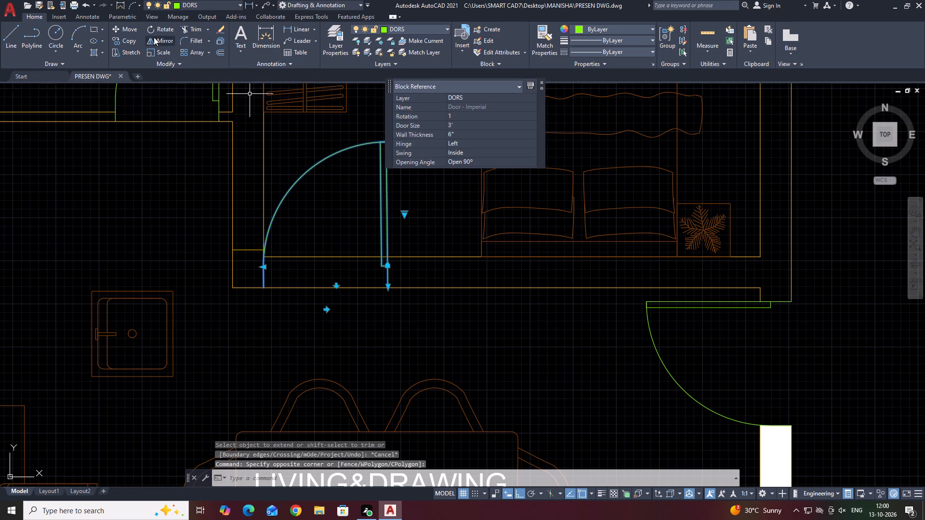
click(155, 42)
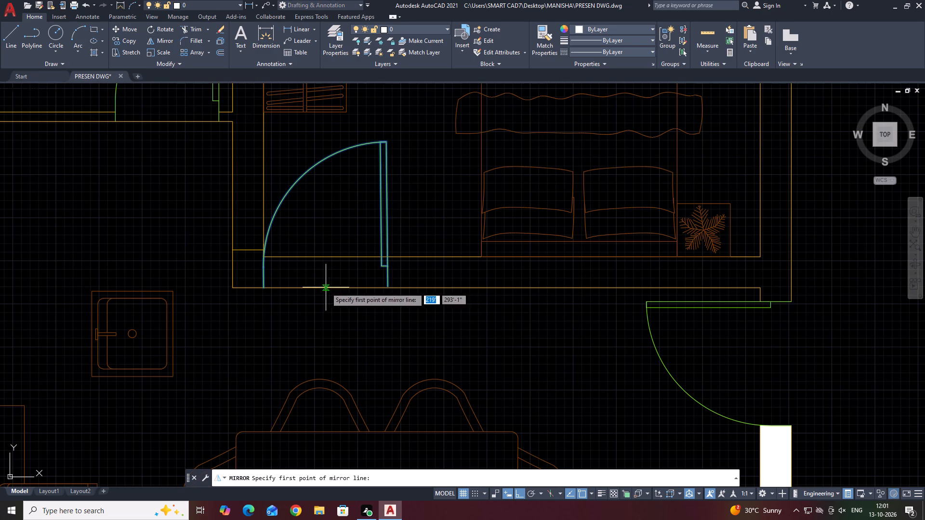
click(325, 287)
click(330, 193)
drag(349, 214, 330, 193)
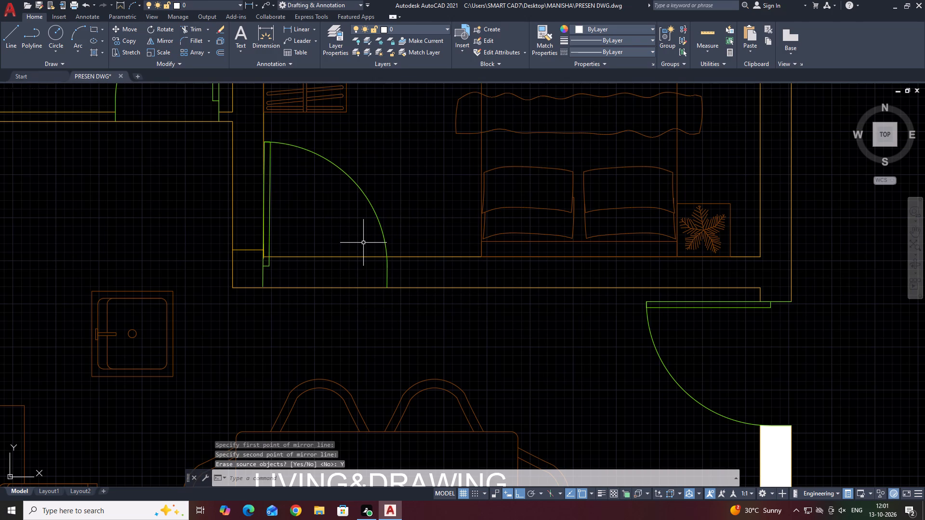
Move the BED ROOM 01 door 3" along the lower wall, away from the room's side wall.
click(354, 171)
click(335, 202)
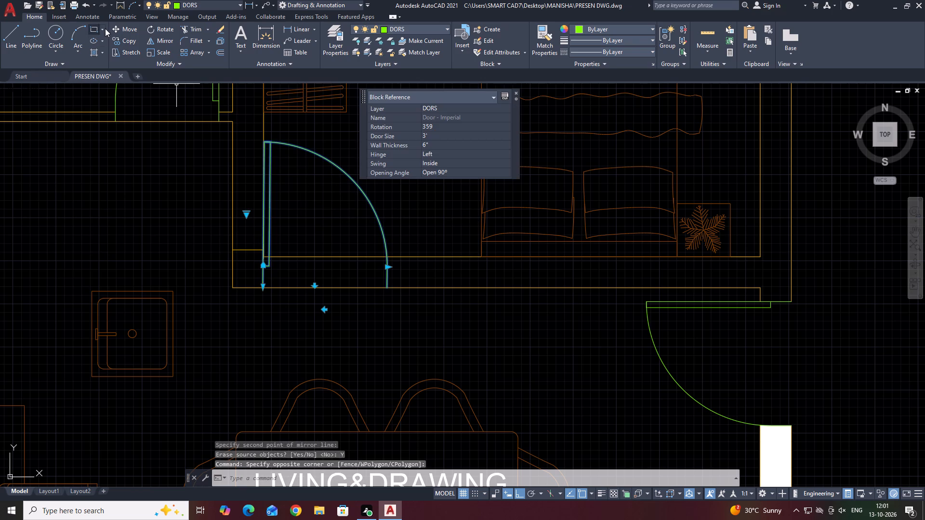
click(130, 30)
click(263, 286)
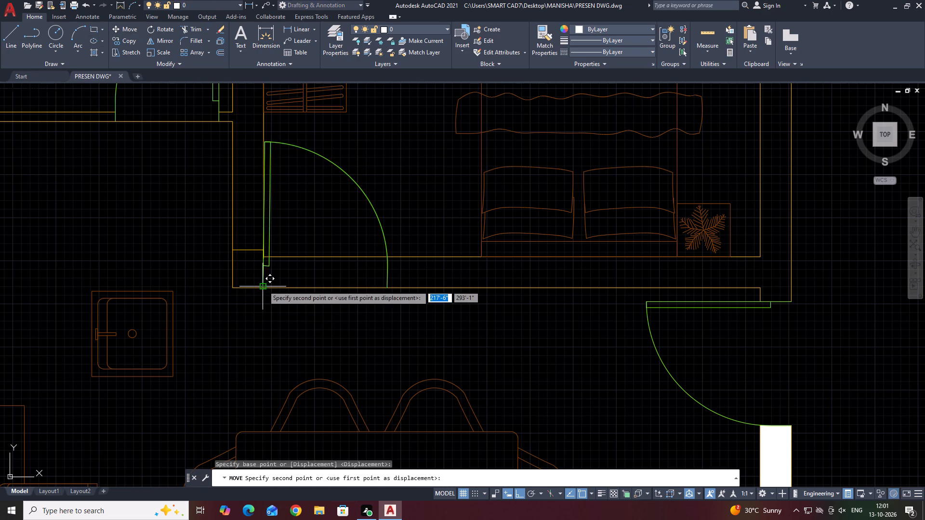
key(3)
key(Return)
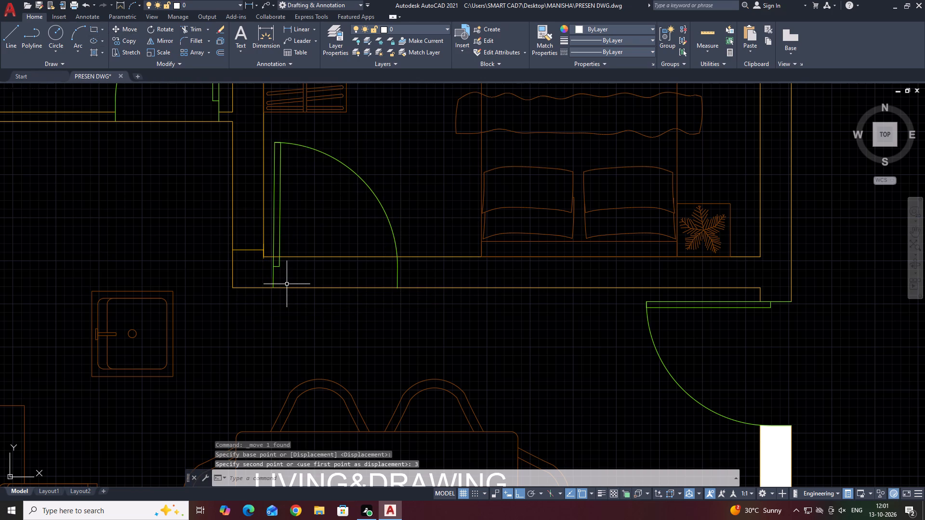
Delete the two short leftover wall line segments at BED ROOM 01's inner corner beside the door.
scroll(263, 263, up, 3)
click(251, 155)
click(297, 293)
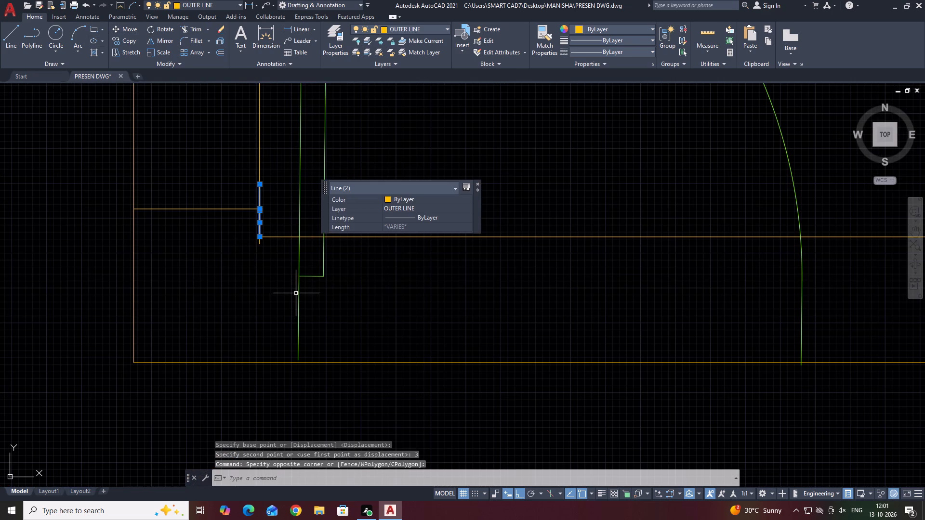
key(Delete)
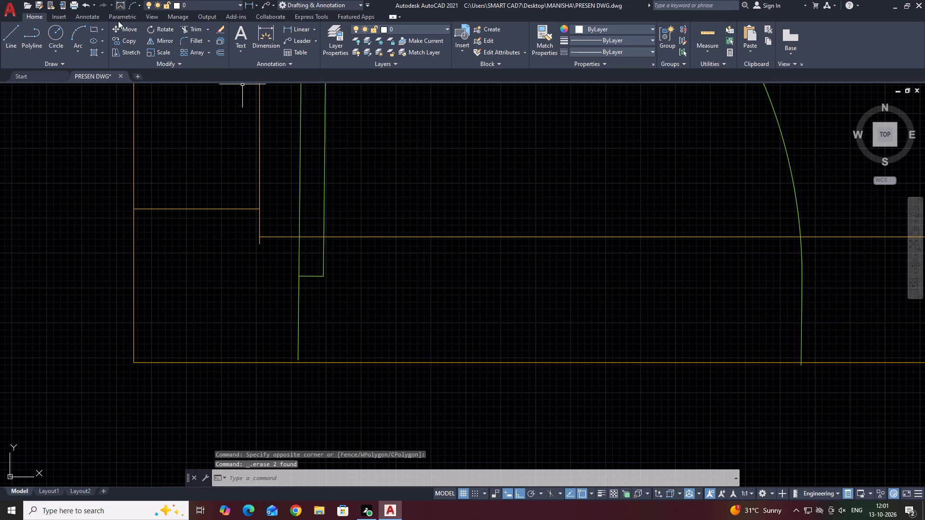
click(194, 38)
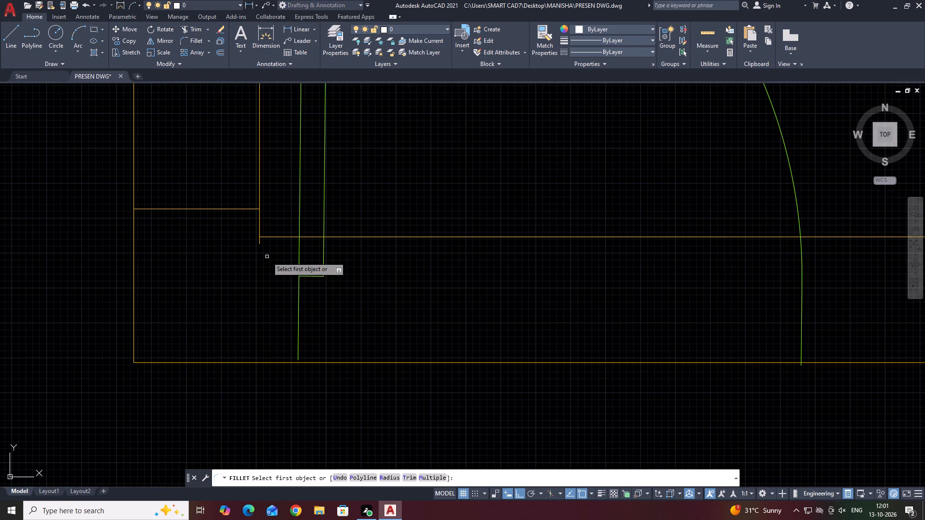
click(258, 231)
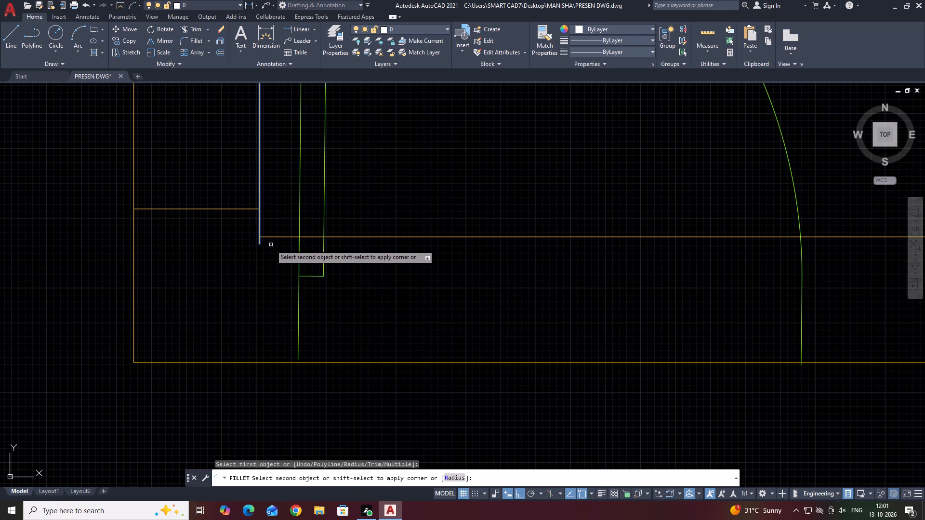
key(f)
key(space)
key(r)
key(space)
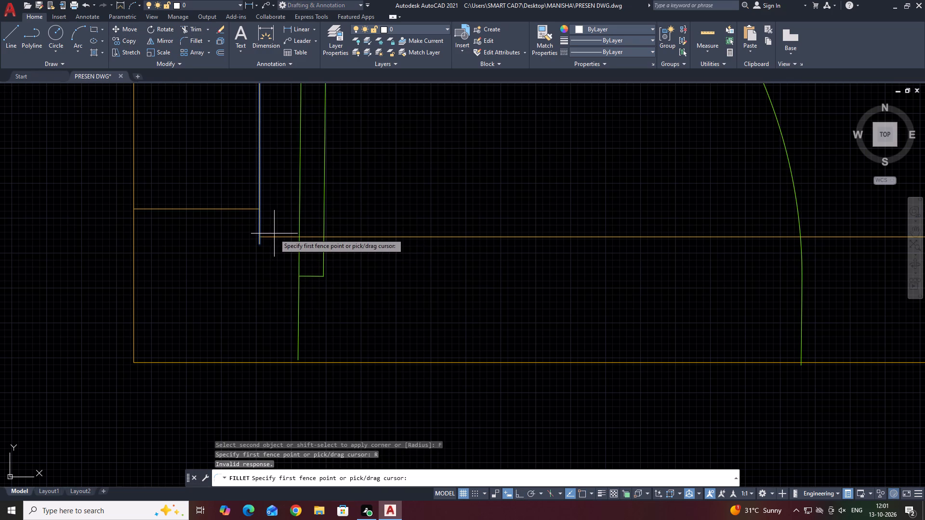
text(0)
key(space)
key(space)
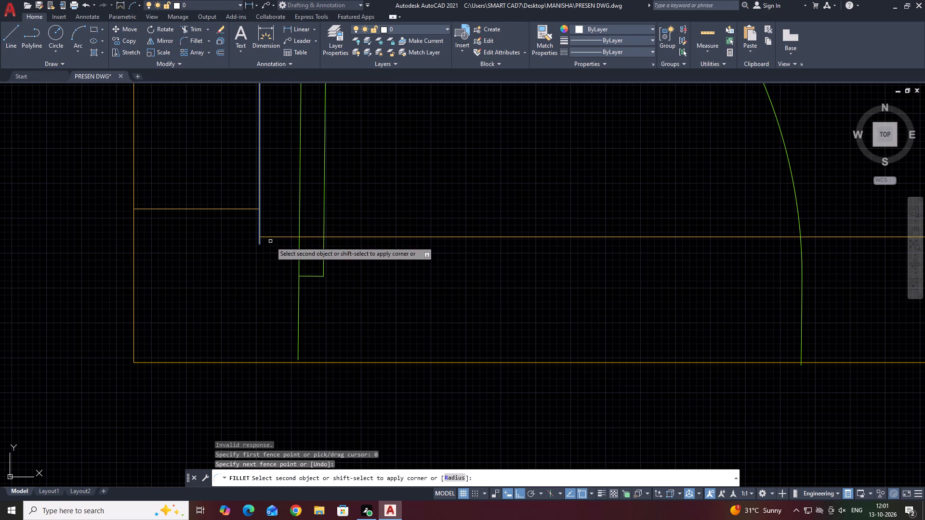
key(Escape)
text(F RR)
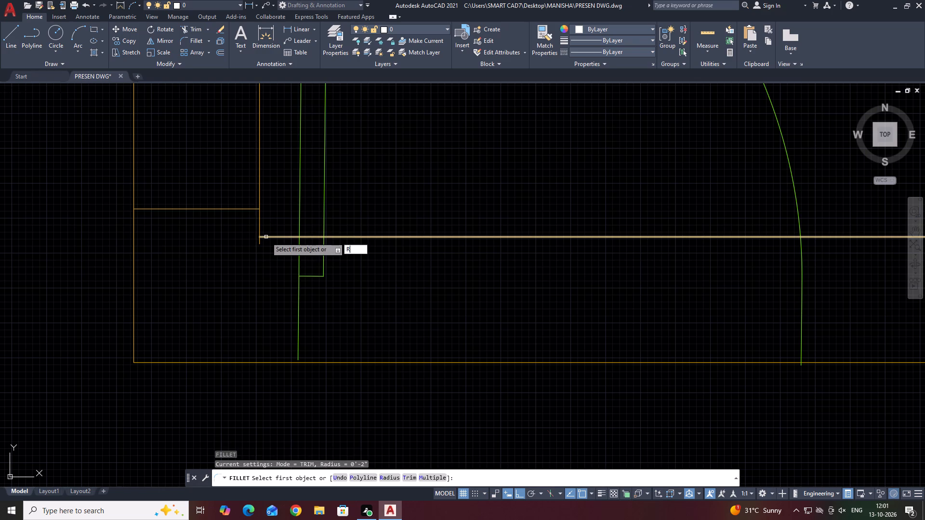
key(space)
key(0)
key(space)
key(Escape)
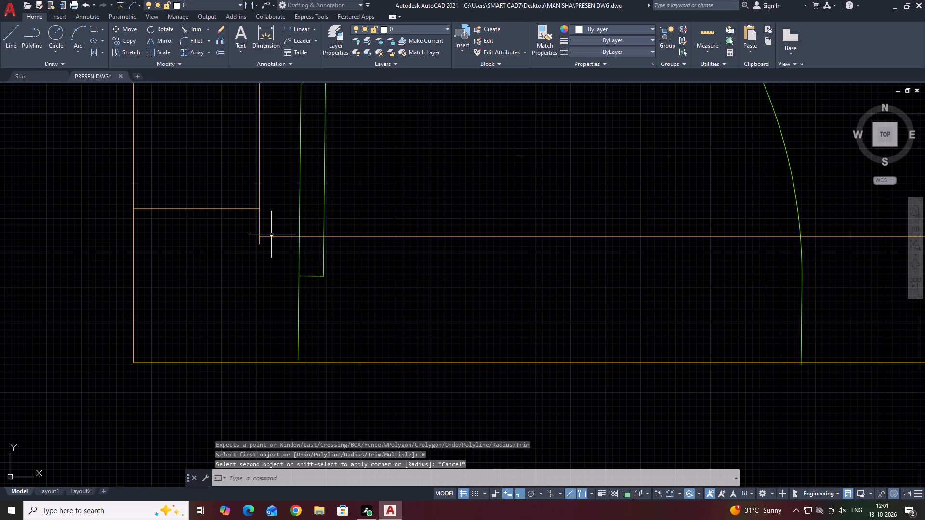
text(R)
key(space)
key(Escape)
Fillet the inner side-wall line and inner lower-wall line with radius 0 at the BED ROOM 01 corner beside the door.
text(F R)
key(space)
text(0)
key(space)
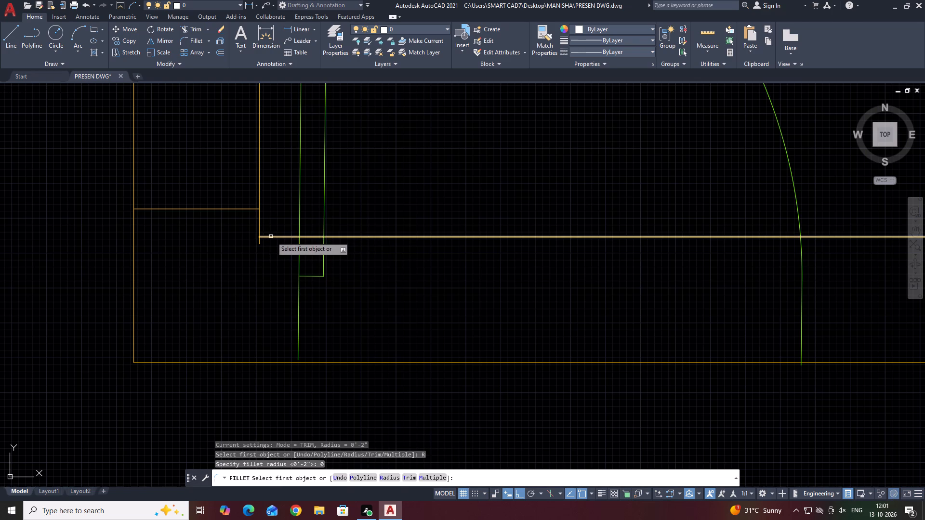
click(271, 236)
click(260, 228)
scroll(315, 241, down, 2)
middle_drag(364, 245, 380, 282)
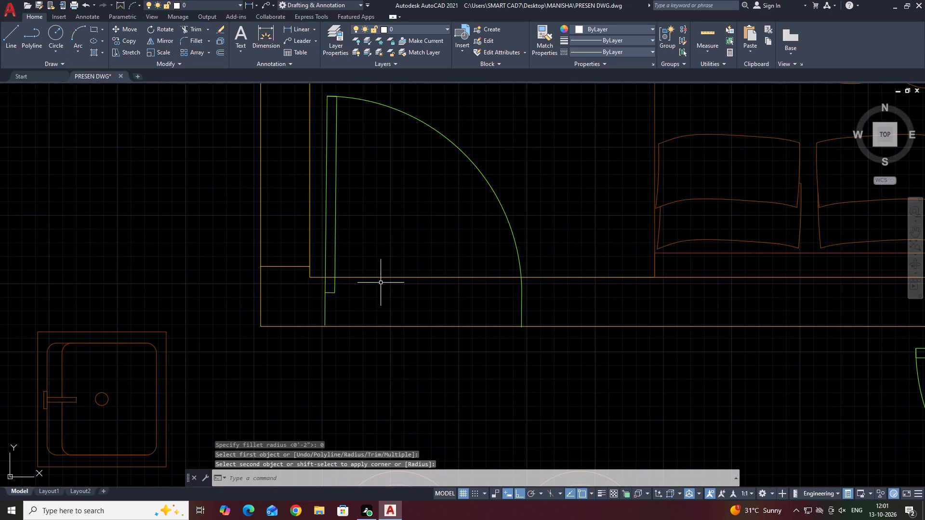
Trim away the short leftover jamb line crossing the wall thickness beside the BED ROOM 01 door.
middle_drag(320, 303, 329, 342)
key(t)
key(r)
key(space)
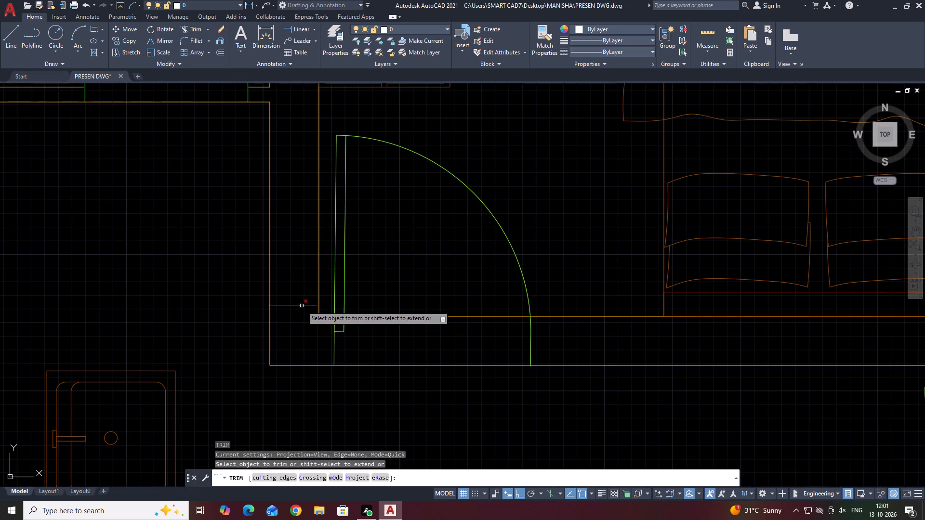
click(302, 306)
scroll(352, 312, down, 2)
key(Escape)
Trim the inner lower-wall line across the BED ROOM 01 door opening, including the piece between the door leaf lines.
key(space)
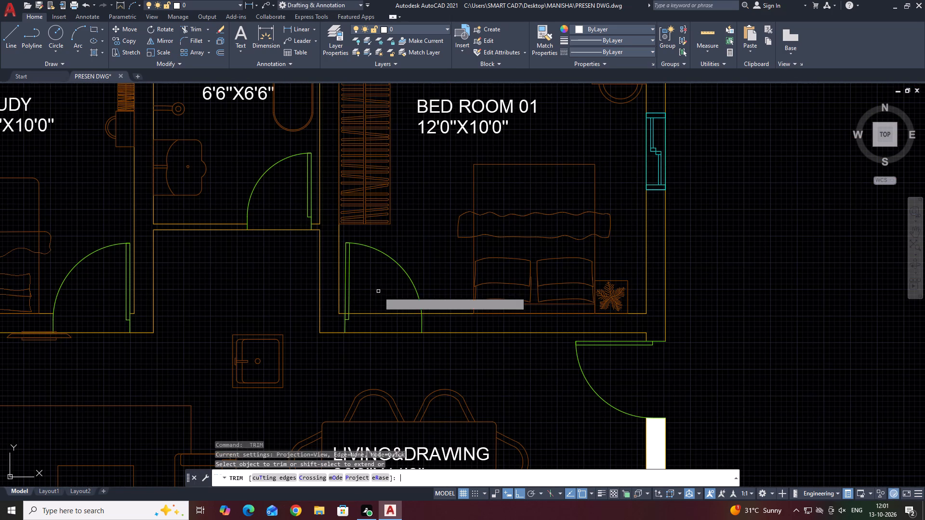
click(370, 308)
click(367, 320)
scroll(362, 317, up, 3)
click(298, 307)
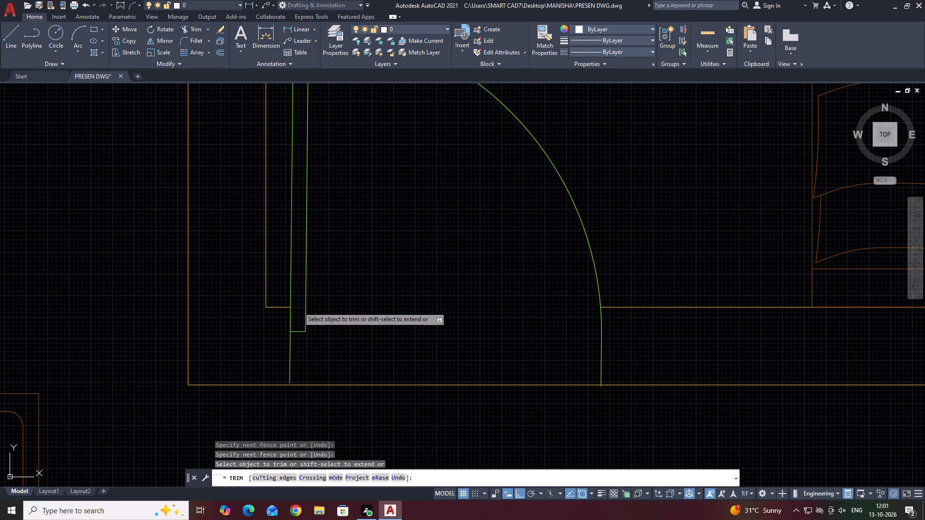
key(Escape)
Rotate the STUDY door 90 degrees counterclockwise about a point beside its leaf.
scroll(366, 295, down, 5)
middle_drag(406, 274, 420, 288)
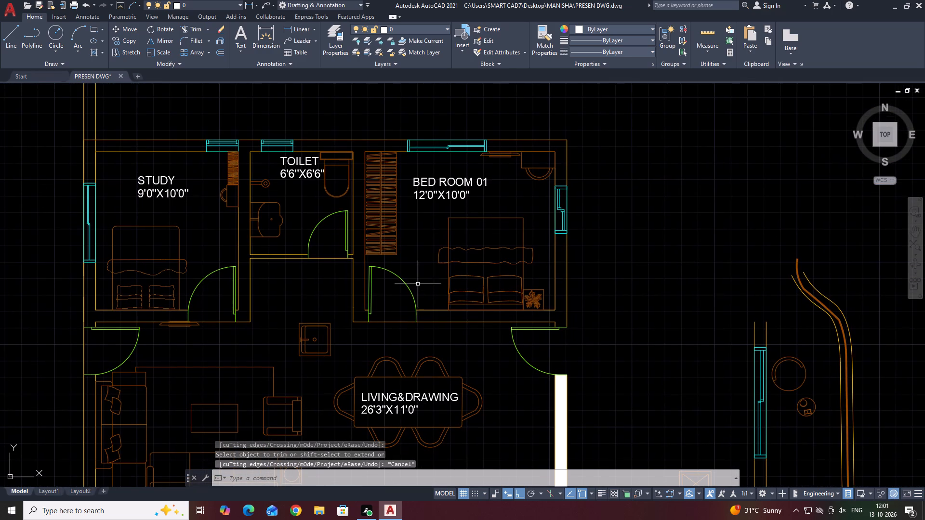
middle_drag(357, 306, 368, 314)
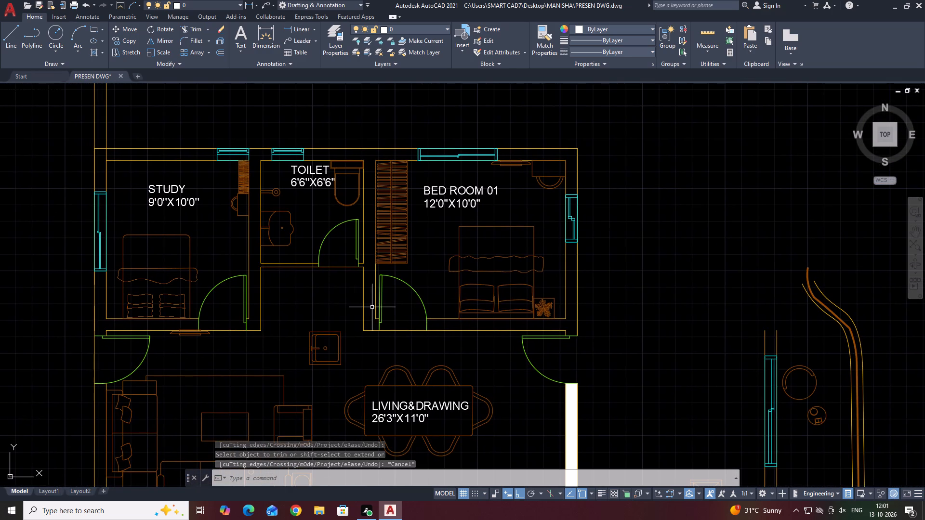
middle_drag(291, 311, 325, 320)
scroll(278, 312, up, 2)
click(278, 309)
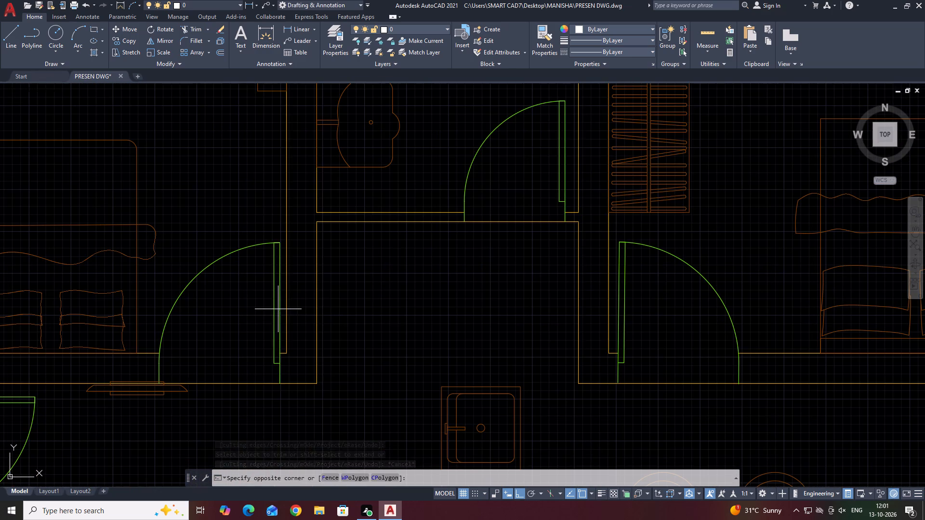
click(265, 315)
middle_drag(291, 331, 325, 342)
scroll(325, 342, down, 2)
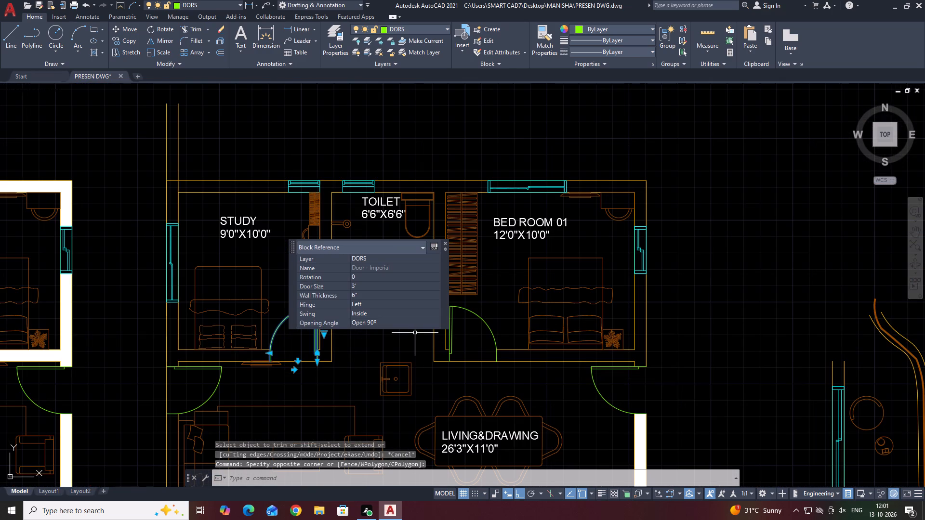
key(r)
key(o)
key(space)
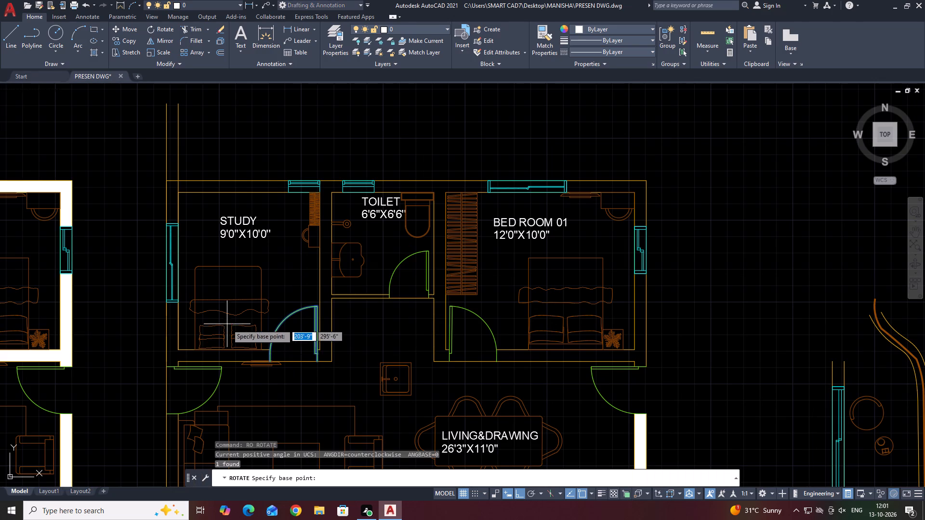
click(306, 328)
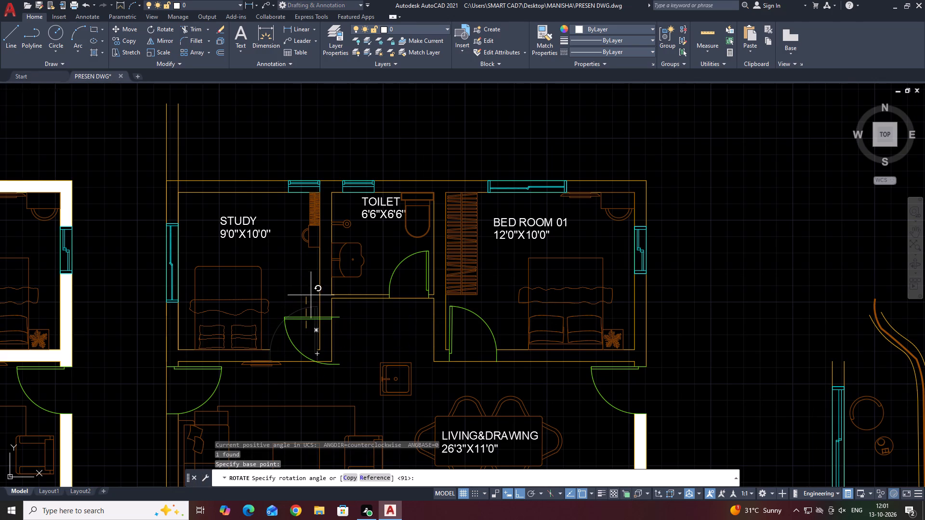
click(280, 285)
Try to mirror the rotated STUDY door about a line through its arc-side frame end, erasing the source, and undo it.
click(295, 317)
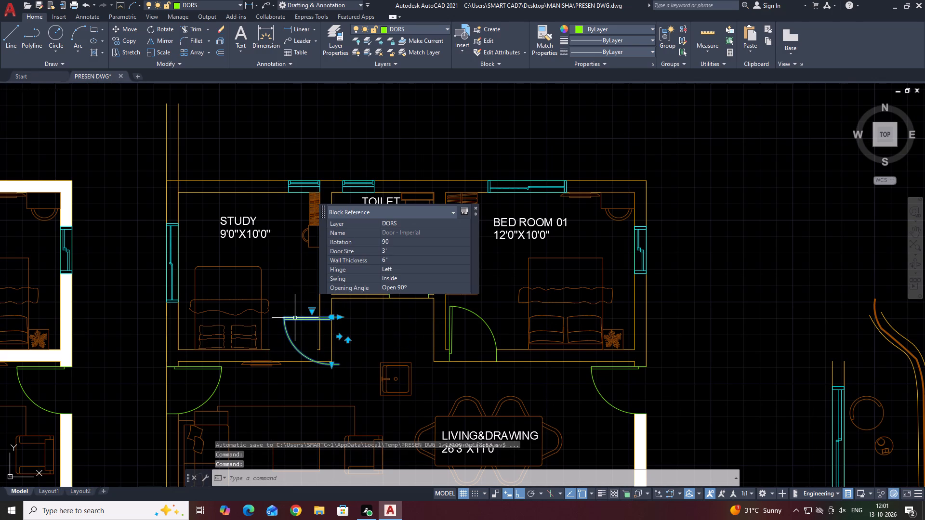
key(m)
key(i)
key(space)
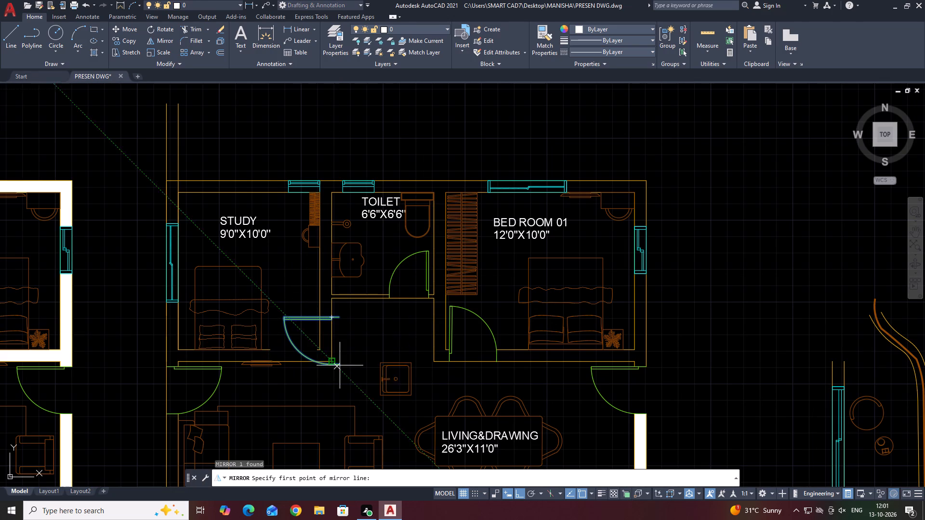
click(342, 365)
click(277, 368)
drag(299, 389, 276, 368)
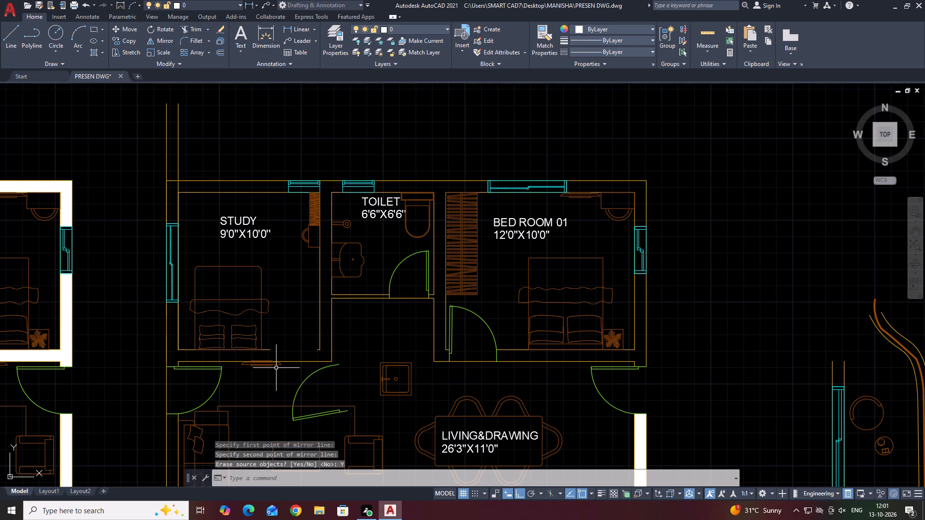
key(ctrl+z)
Mirror the rotated STUDY door about a horizontal line through its arc-side frame end, erasing the source door.
click(302, 329)
click(287, 294)
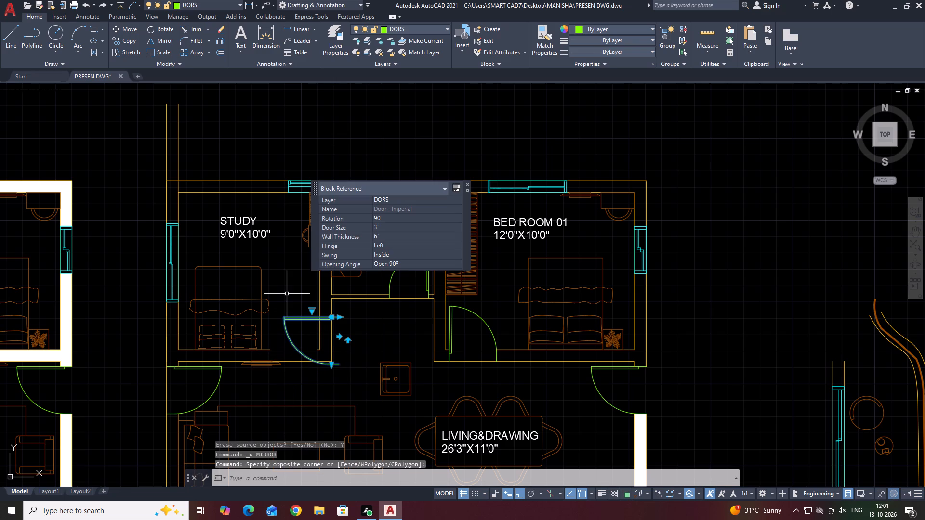
text(MI)
key(space)
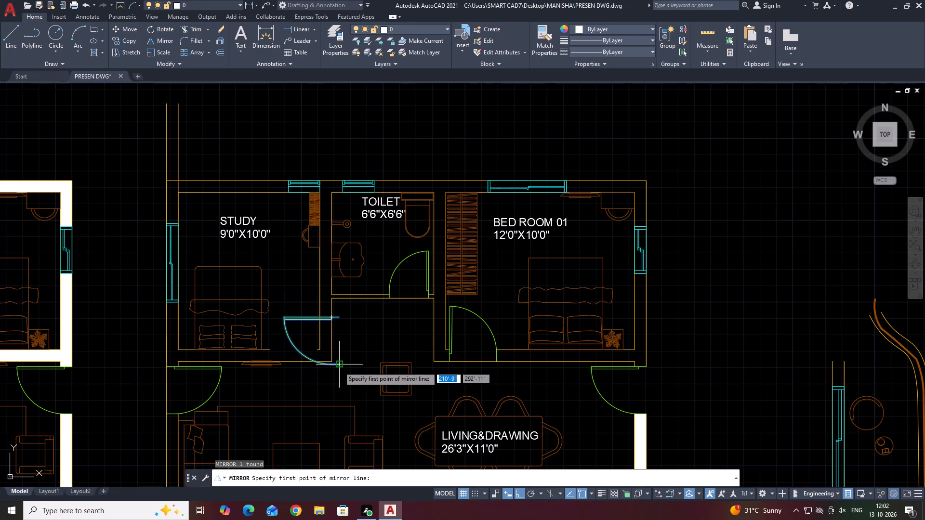
click(341, 366)
click(277, 372)
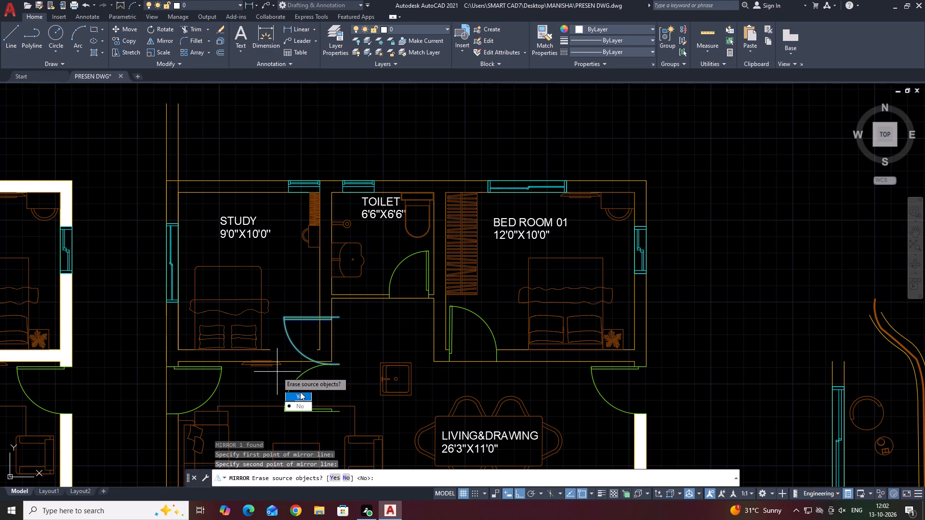
drag(300, 392, 277, 372)
Move the mirrored STUDY door by its arc-side frame end onto the passage-side wall line, just below the toilet wall corner.
click(302, 371)
click(299, 384)
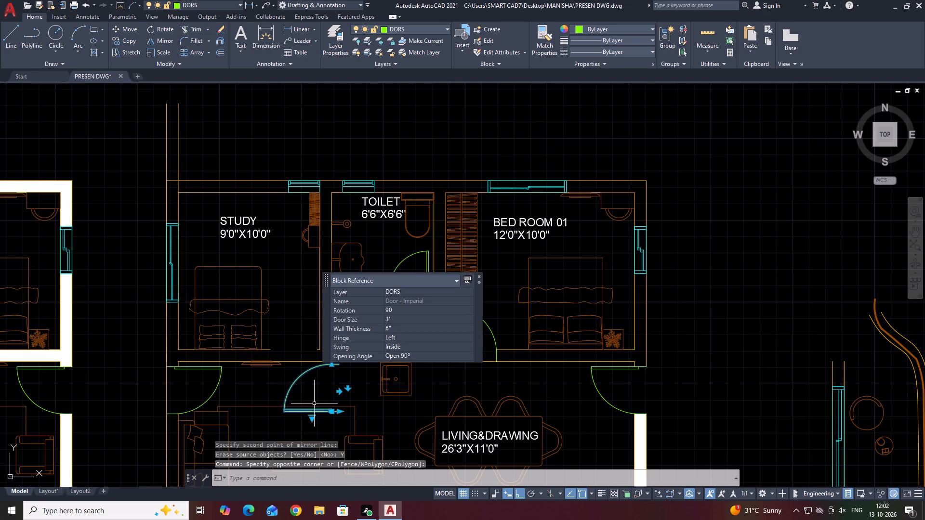
text(M)
key(space)
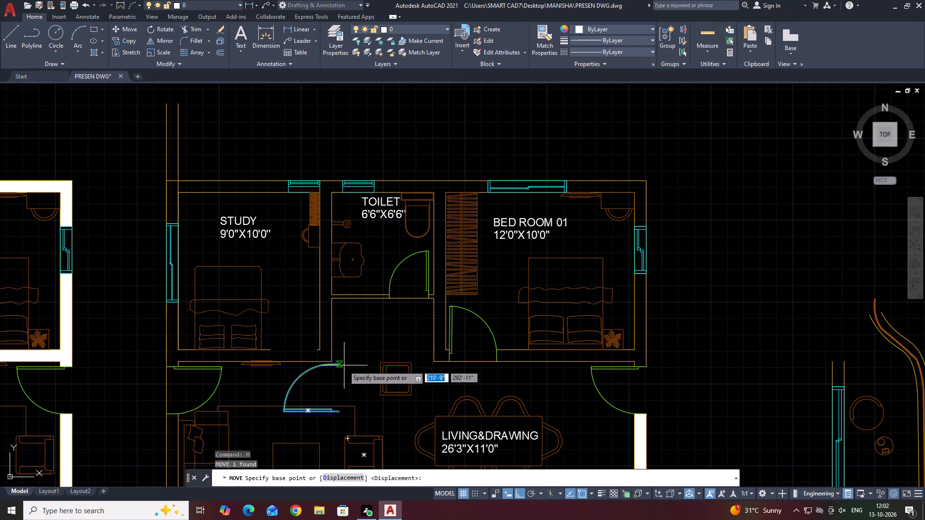
click(339, 364)
click(329, 304)
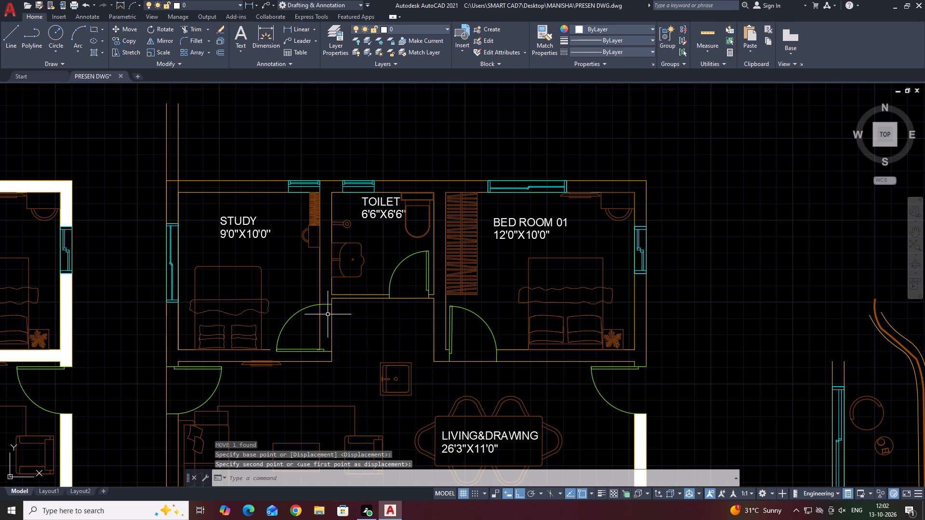
Move the STUDY door a short distance up the side wall, taking its base point on the leaf's lower edge at the inner wall line.
scroll(327, 311, up, 2)
middle_drag(320, 315, 342, 267)
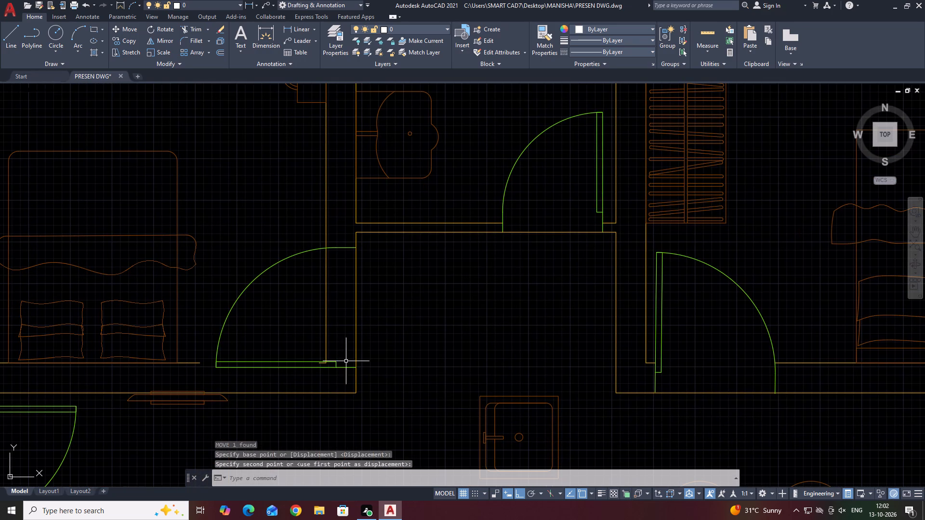
click(345, 364)
click(340, 375)
key(m)
key(space)
scroll(337, 389, up, 1)
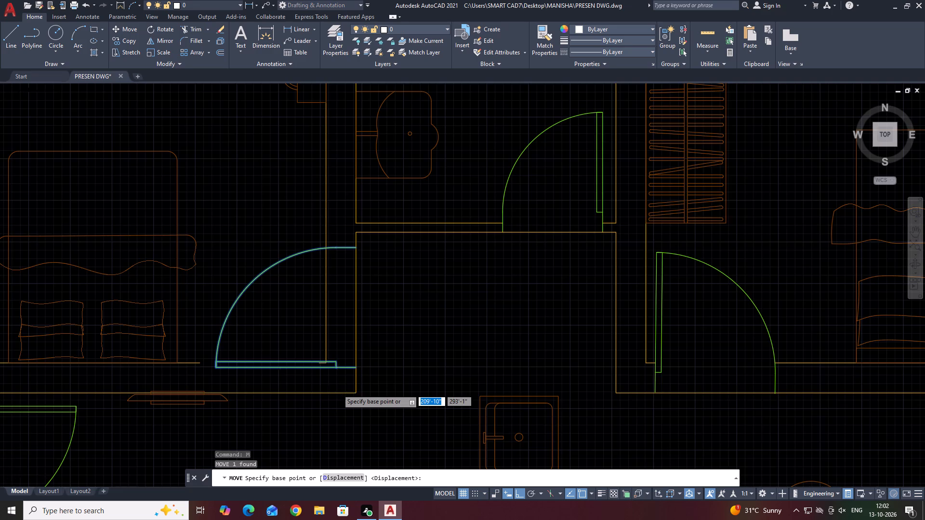
scroll(337, 389, up, 1)
click(298, 337)
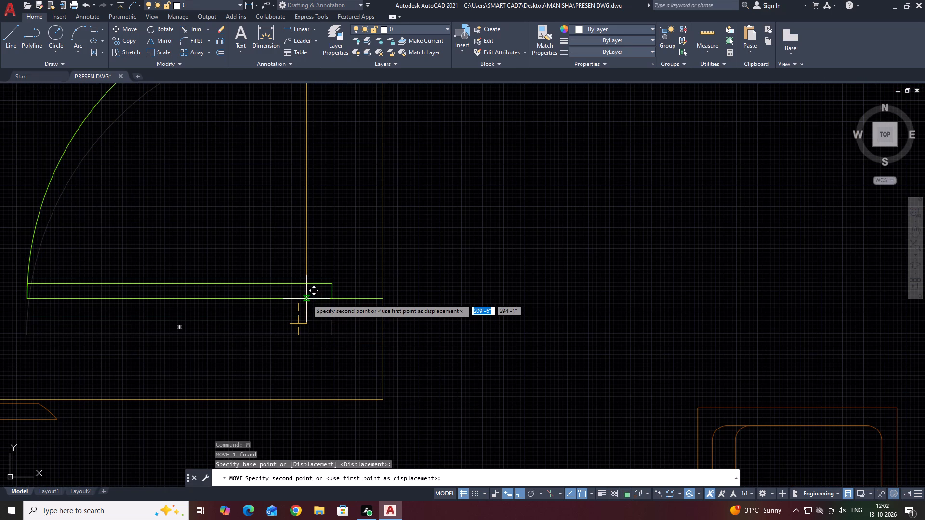
click(307, 299)
Move the STUDY door to its new height on the side wall, aligning its hinge-side frame end with the passage-side wall line.
click(288, 298)
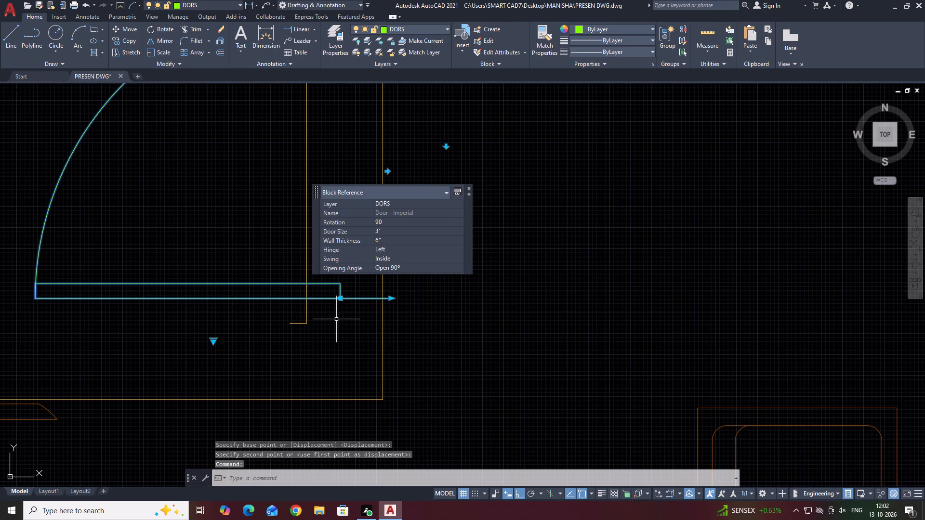
key(m)
key(space)
click(390, 299)
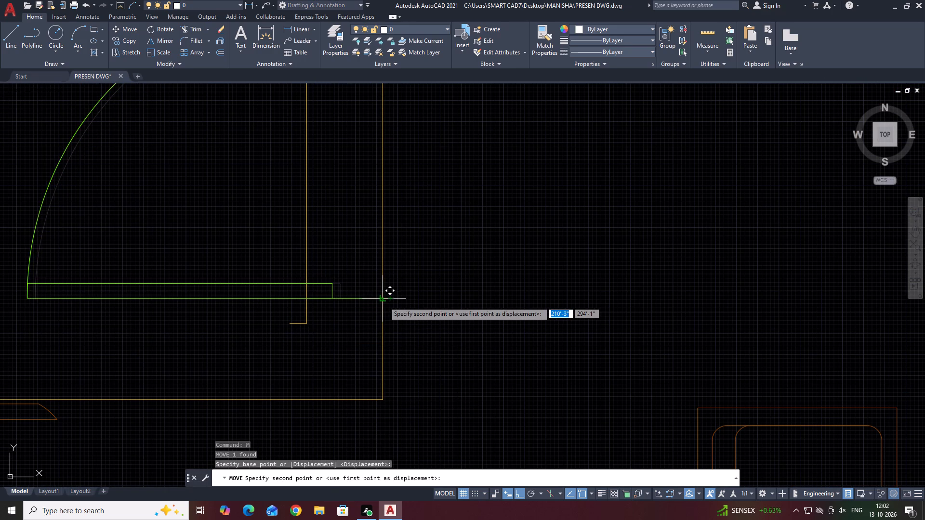
click(380, 300)
scroll(370, 325, down, 4)
middle_drag(399, 266, 396, 283)
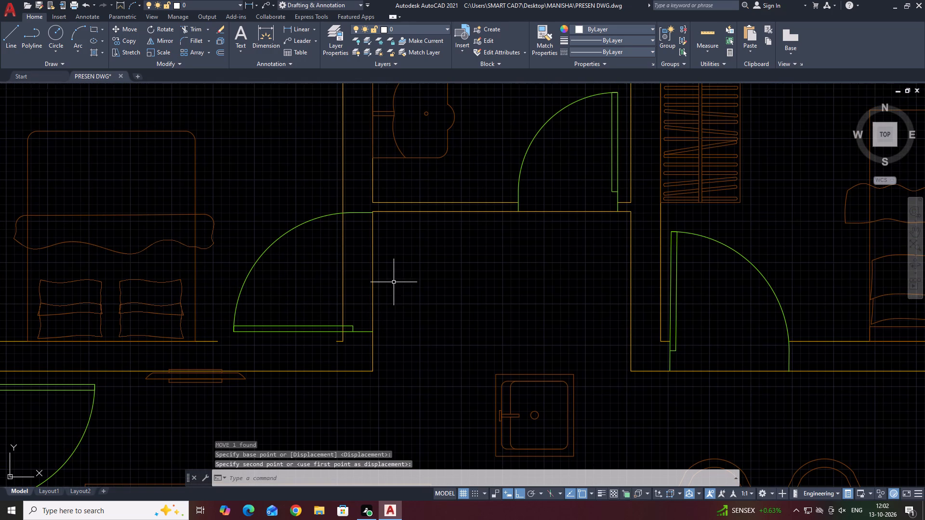
middle_click(398, 274)
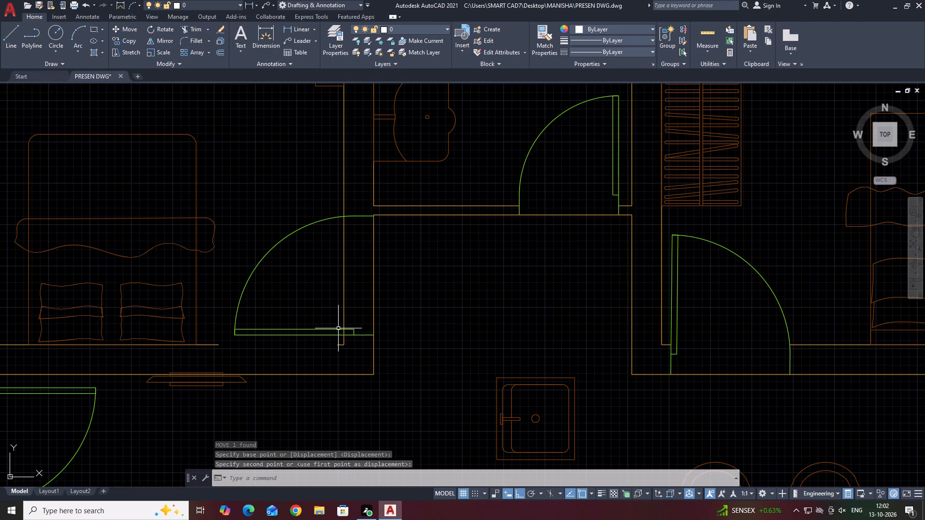
click(329, 335)
key(Escape)
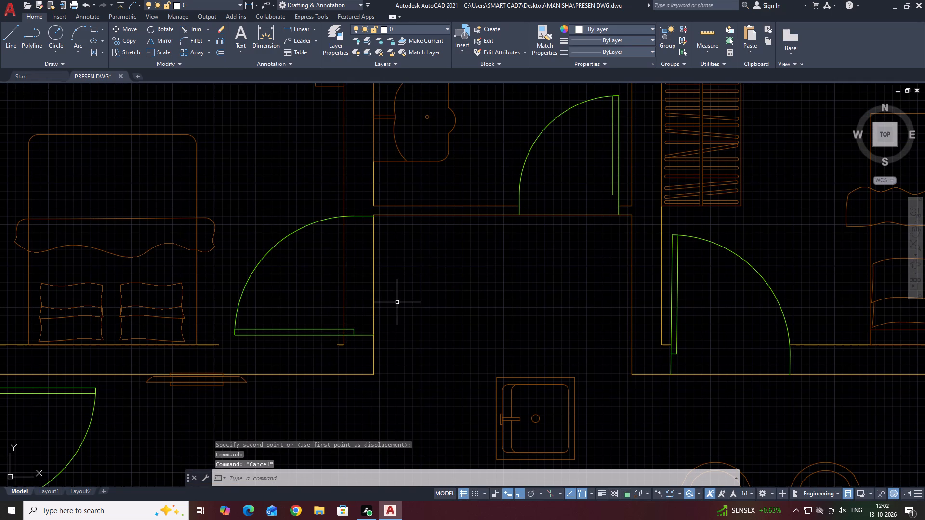
Trim the inner side-wall line out of the STUDY door opening.
text(TR)
key(space)
click(329, 270)
click(355, 262)
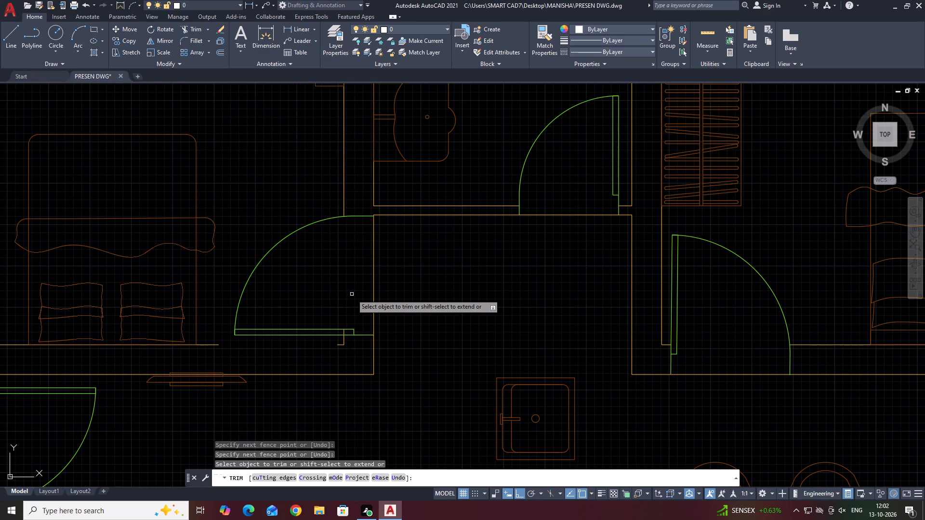
scroll(345, 337, up, 2)
key(Escape)
Delete the two short leftover wall segments beneath the STUDY door leaf.
click(342, 326)
click(335, 323)
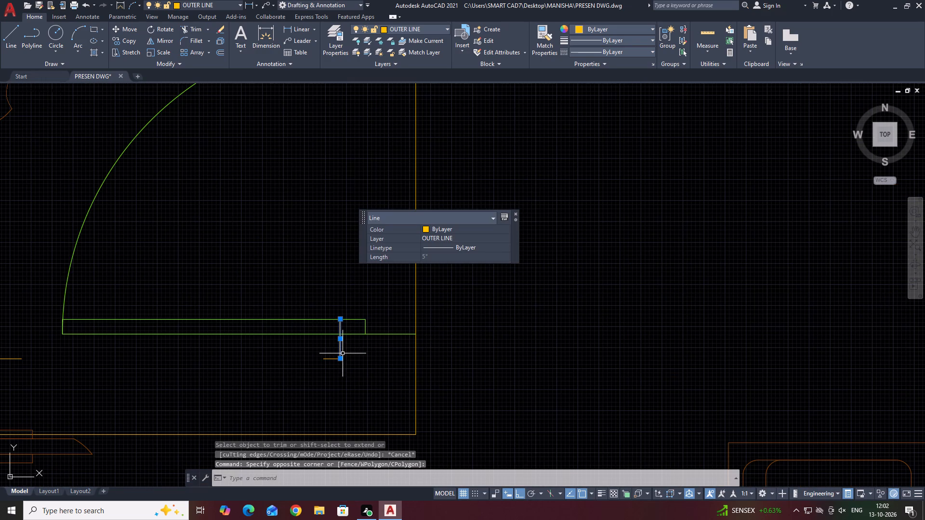
click(344, 368)
click(323, 356)
key(Delete)
Extend the STUDY's lower inner wall line across the old door gap to the passage-side wall line.
middle_drag(178, 347, 173, 344)
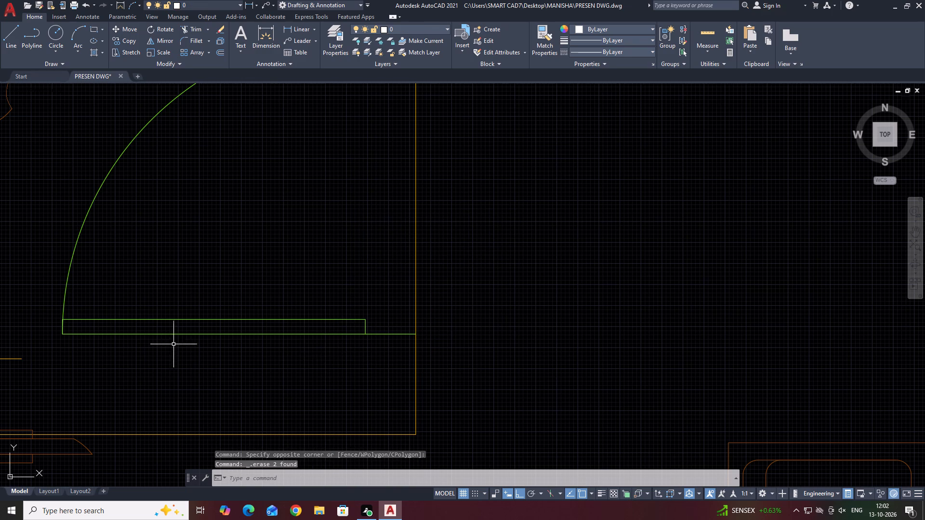
middle_drag(173, 344, 373, 329)
key(r)
key(Escape)
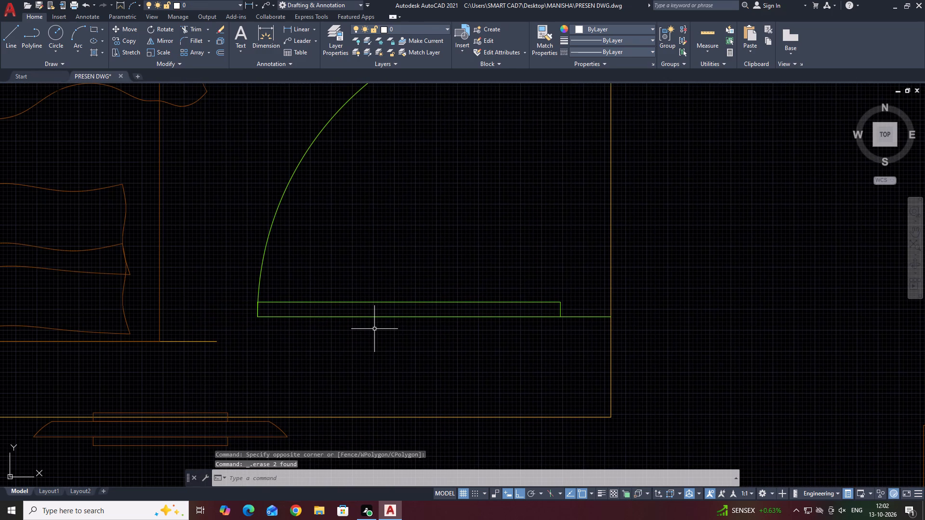
key(x)
key(Escape)
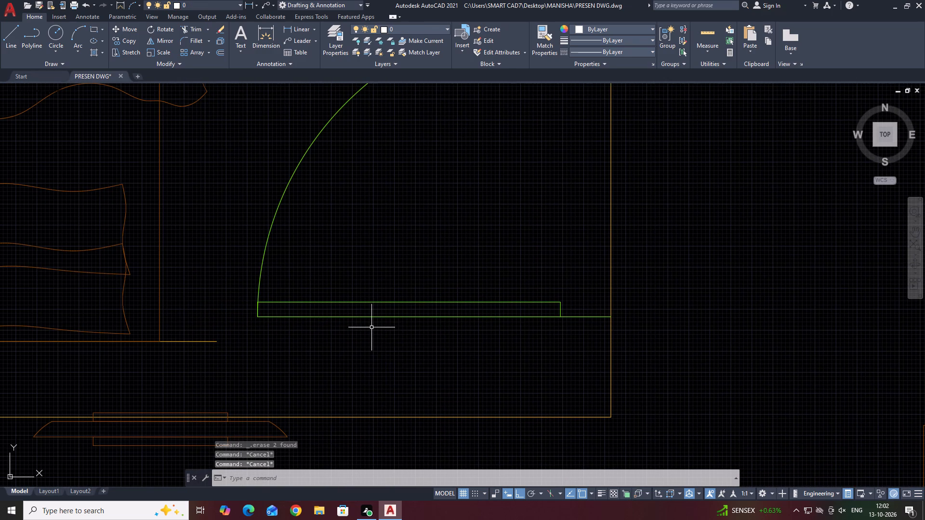
text(EX)
key(space)
click(203, 312)
click(186, 353)
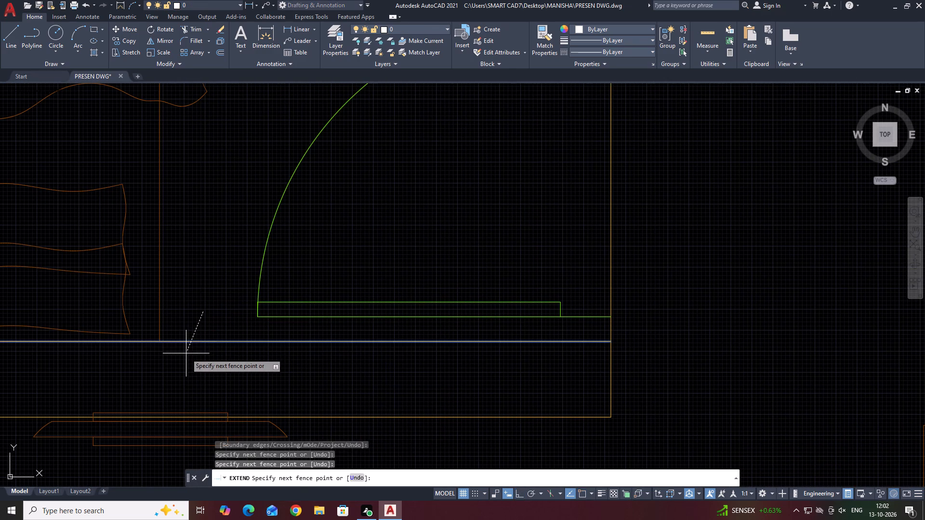
middle_drag(573, 318, 516, 337)
key(space)
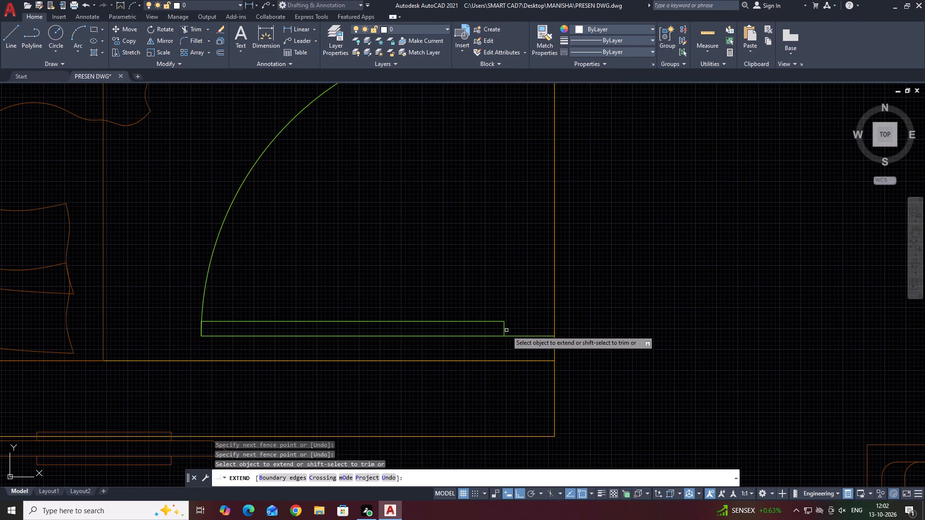
Draw a short vertical jamb line from the extended STUDY wall line up to the door's lower edge.
text(L)
key(space)
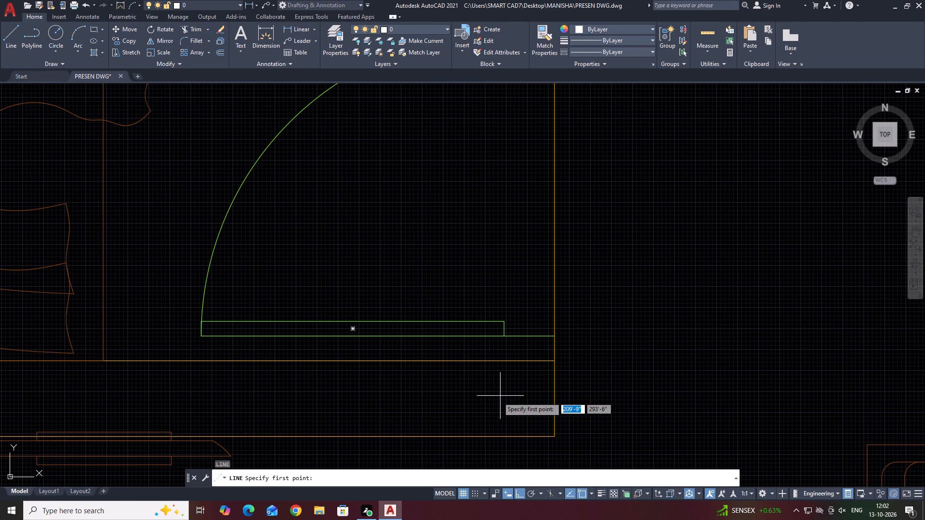
click(501, 360)
click(499, 334)
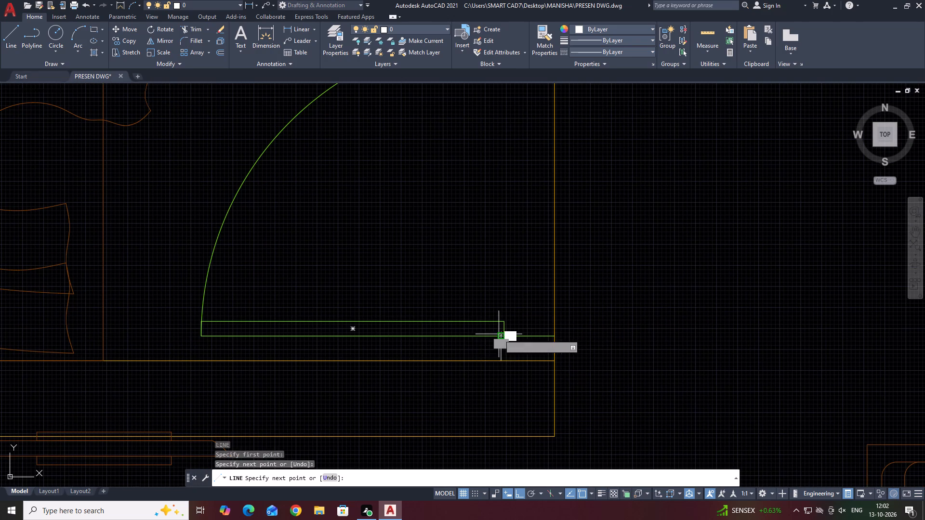
key(Escape)
Trim the extended STUDY wall line between the new jamb line and the passage-side wall line.
middle_drag(534, 347, 485, 322)
key(t)
key(r)
key(space)
click(482, 320)
drag(472, 347, 473, 352)
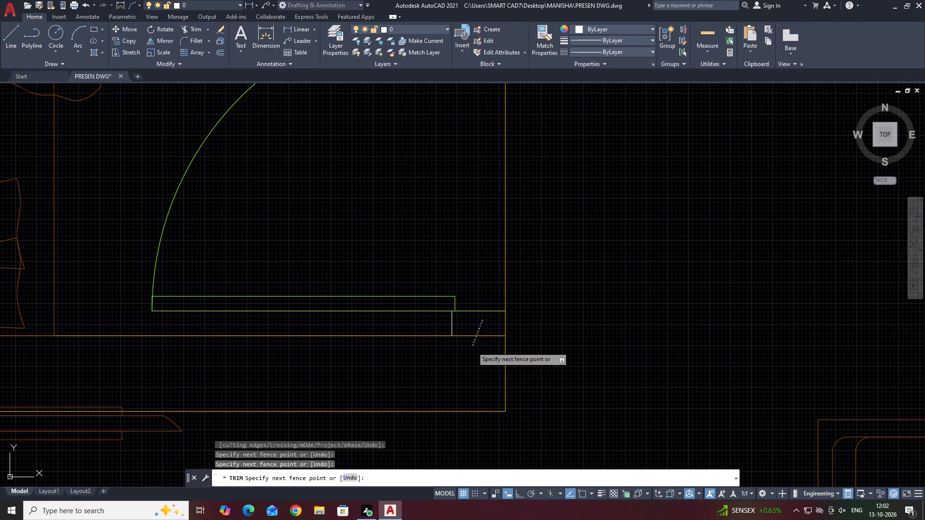
key(Escape)
Set the door size of both flats' LIVING&DRAWING entrance doors, facing each other across the gap, to 3'-4".
scroll(478, 309, down, 6)
middle_drag(493, 261, 462, 315)
scroll(462, 315, down, 2)
middle_drag(470, 315, 450, 310)
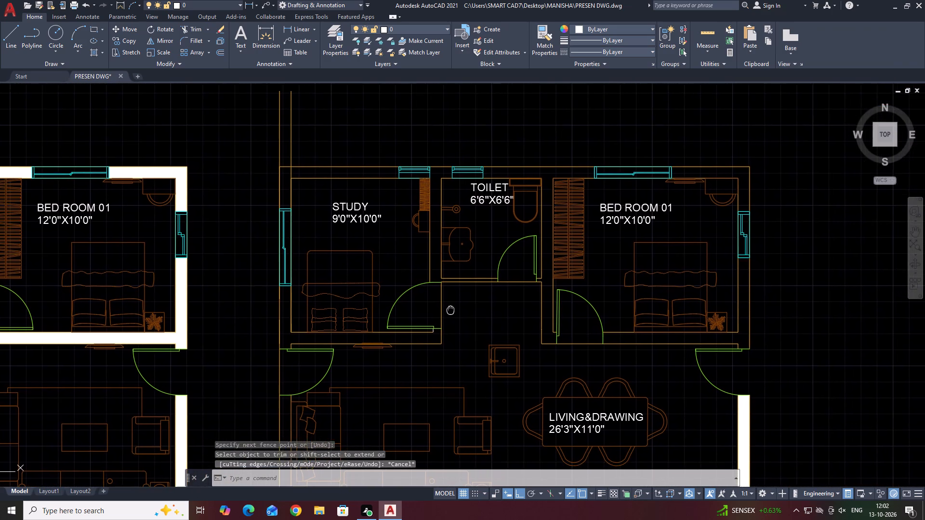
middle_drag(450, 310, 417, 299)
middle_drag(371, 356, 412, 281)
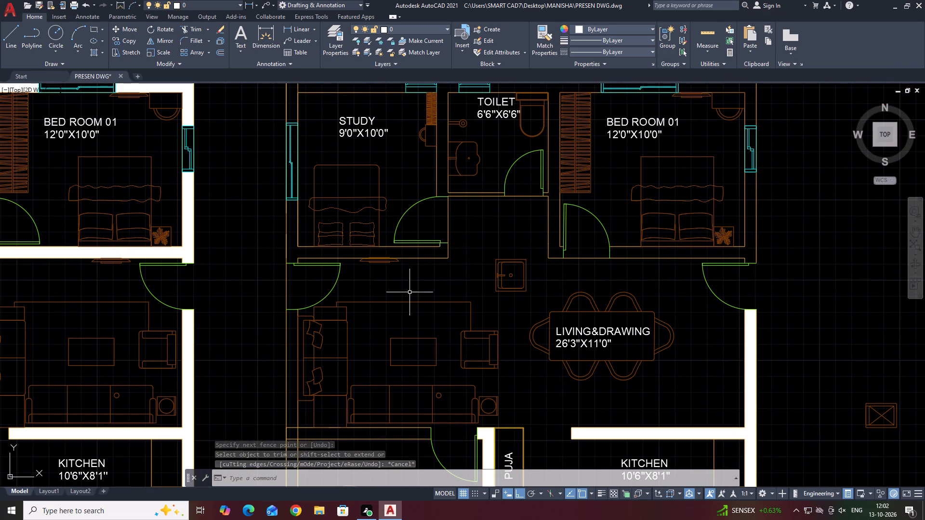
middle_drag(414, 344, 391, 329)
click(314, 268)
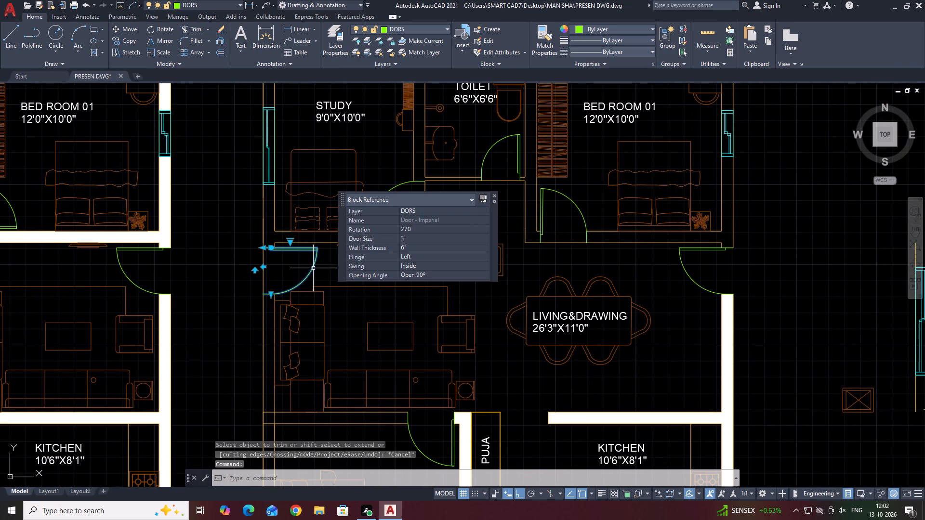
key(Escape)
scroll(312, 265, down, 3)
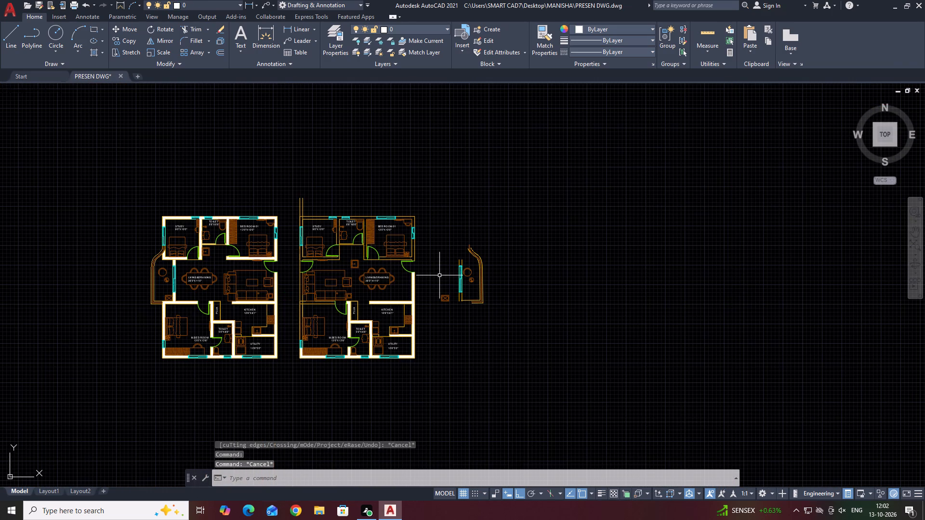
scroll(300, 267, up, 1)
click(318, 265)
click(244, 267)
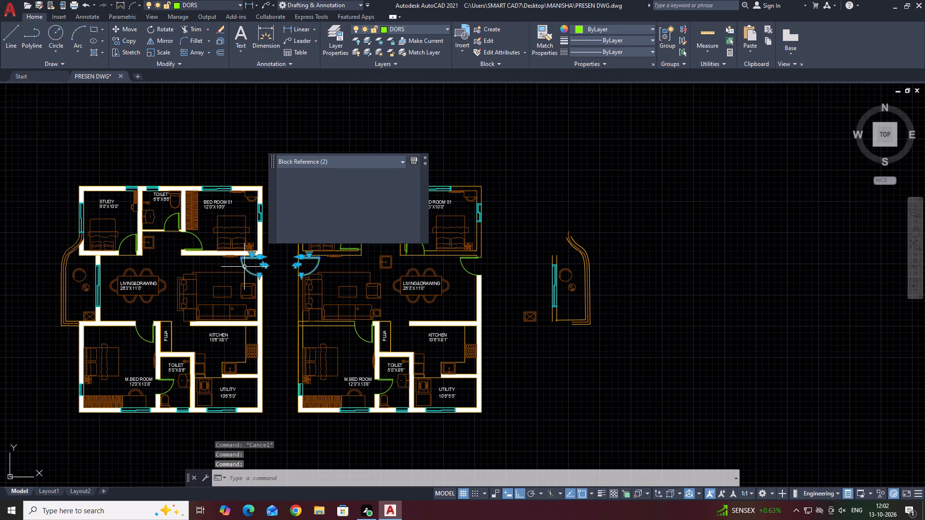
double_click(353, 199)
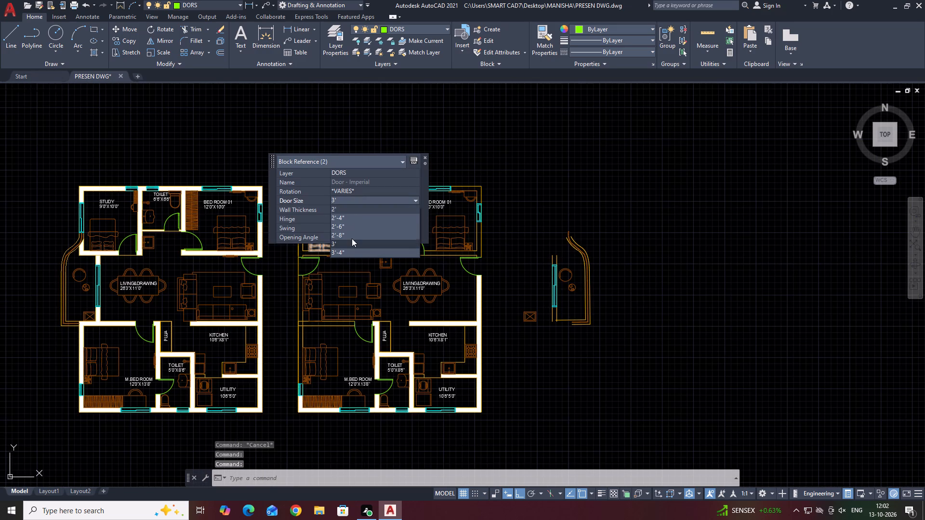
click(352, 253)
key(Escape)
scroll(300, 275, up, 4)
key(Escape)
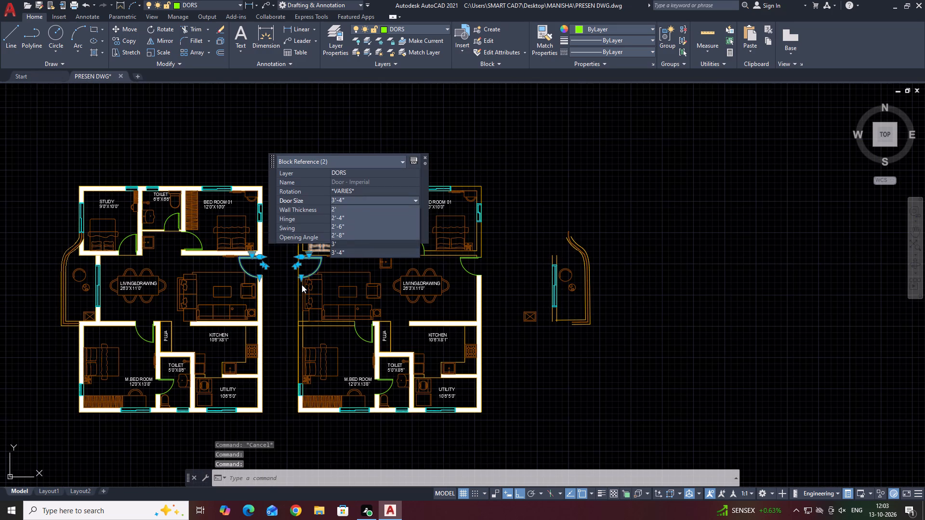
scroll(302, 285, up, 4)
key(Escape)
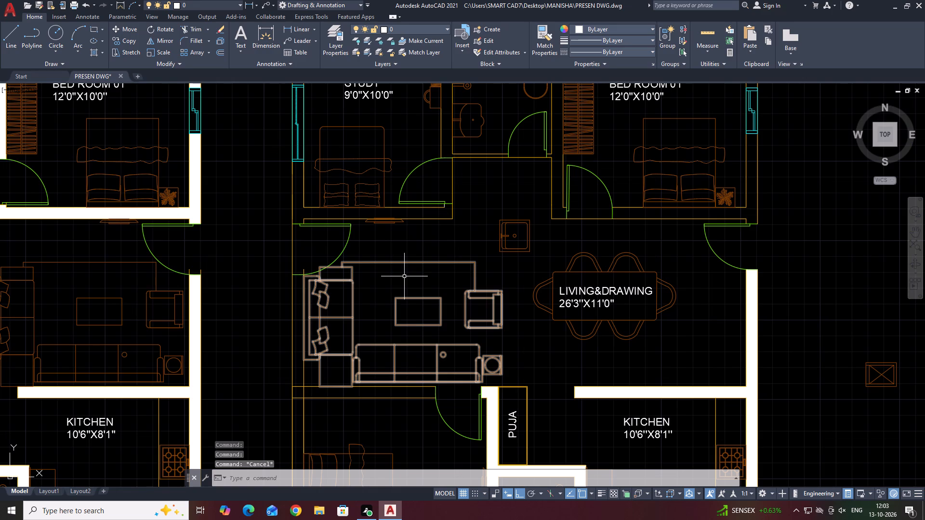
Set the door size of the flat copy's entrance door beside the sofa to 3'.
click(346, 245)
double_click(449, 178)
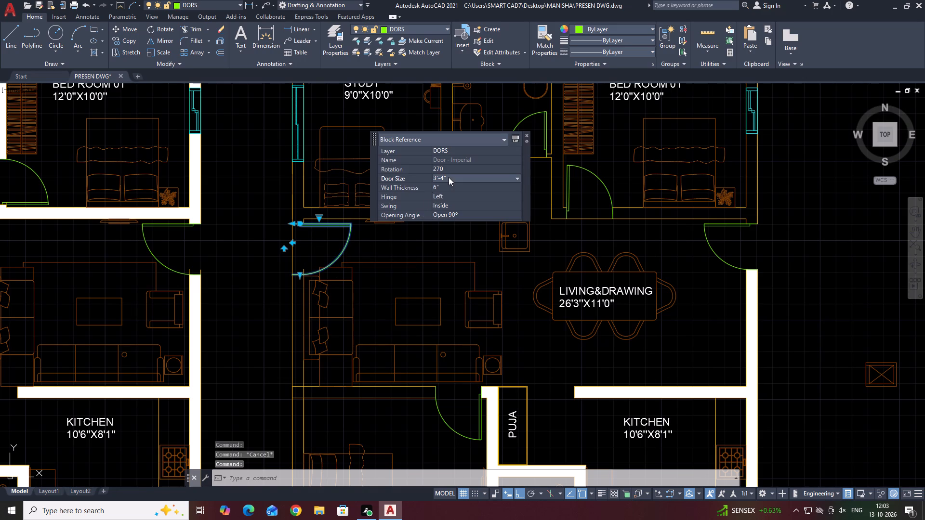
click(449, 221)
key(Escape)
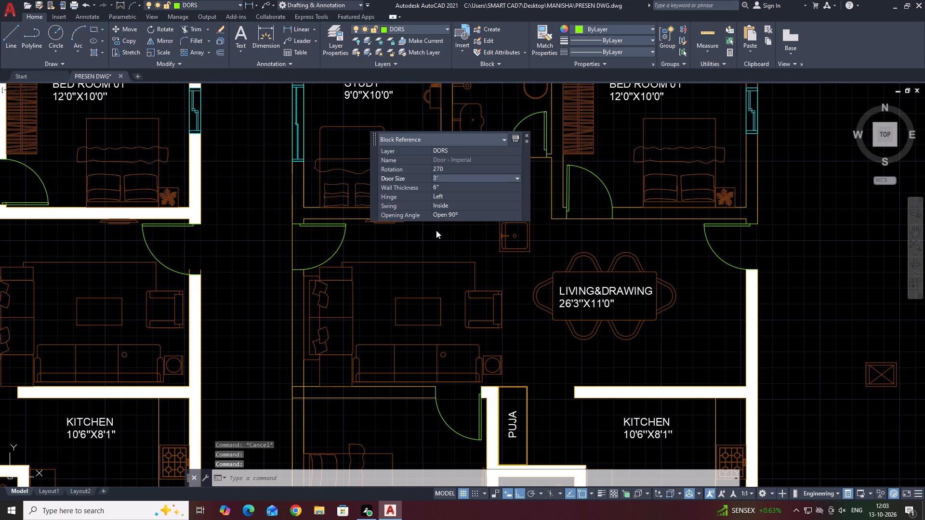
key(Escape)
Trim the leftover wall-line ends protruding into the original flat's widened entrance door opening.
middle_drag(235, 261, 307, 303)
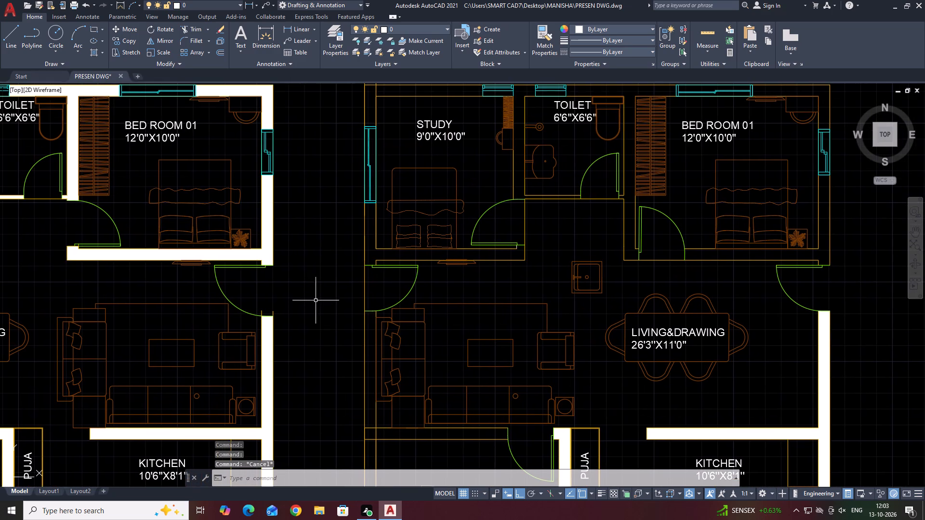
key(t)
key(r)
key(space)
scroll(371, 320, up, 3)
scroll(149, 292, down, 5)
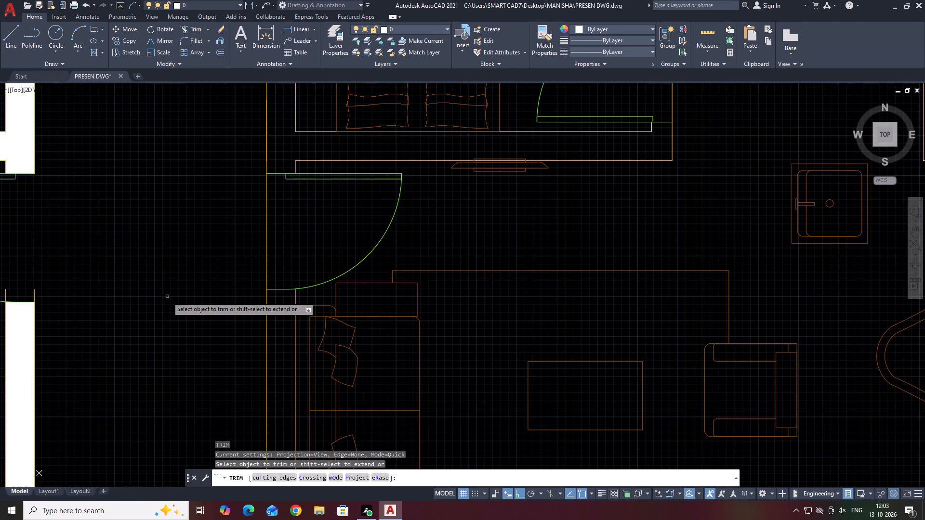
click(1, 285)
click(45, 287)
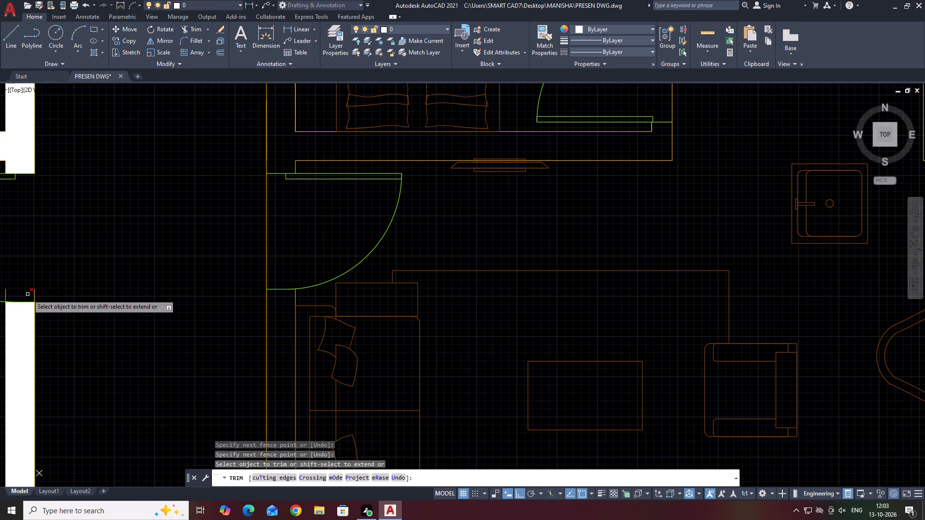
click(31, 293)
click(39, 291)
click(5, 291)
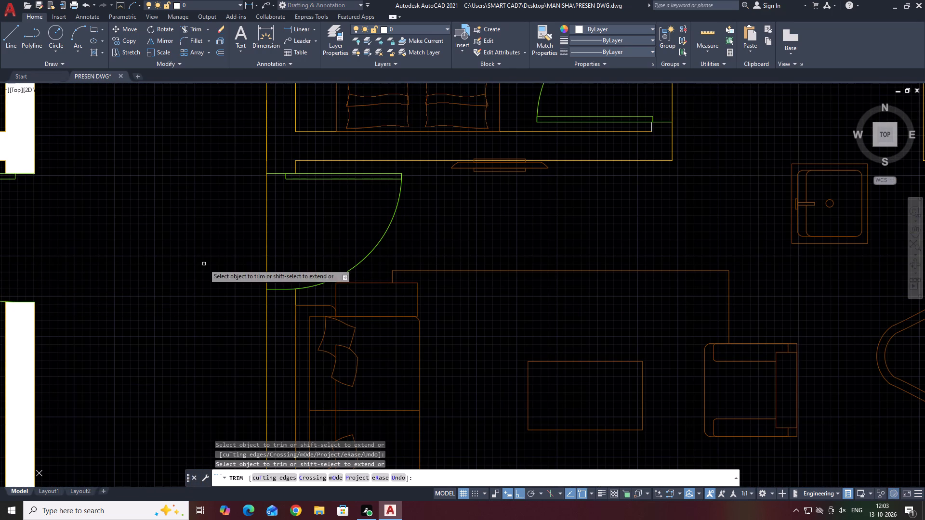
scroll(433, 224, down, 5)
key(Escape)
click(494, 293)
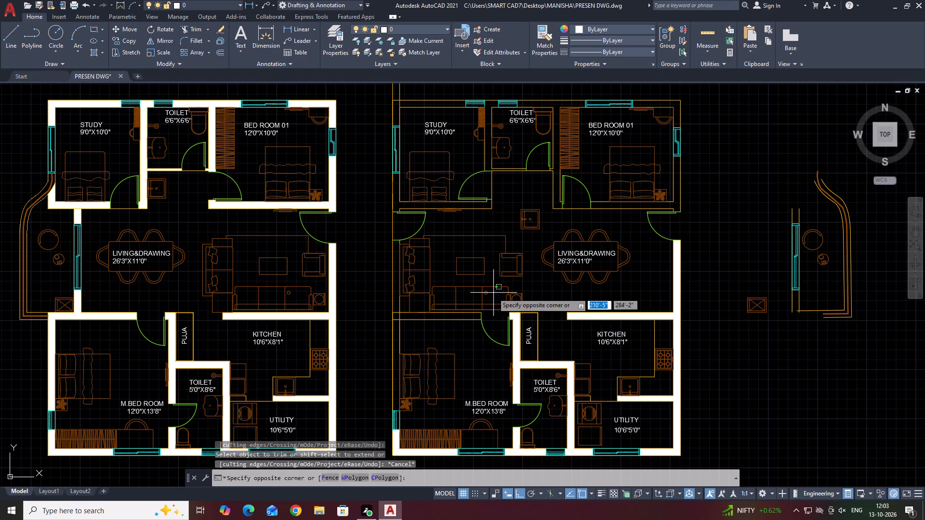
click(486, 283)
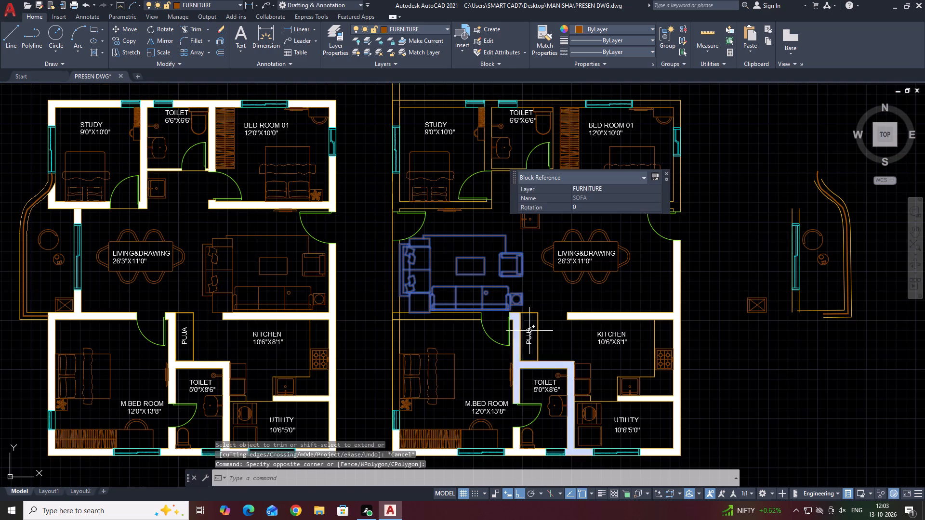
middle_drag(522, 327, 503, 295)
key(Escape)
Rotate the flat copy's M.BED ROOM door 90 degrees clockwise about a point on its frame side within the opening.
middle_drag(503, 285, 489, 254)
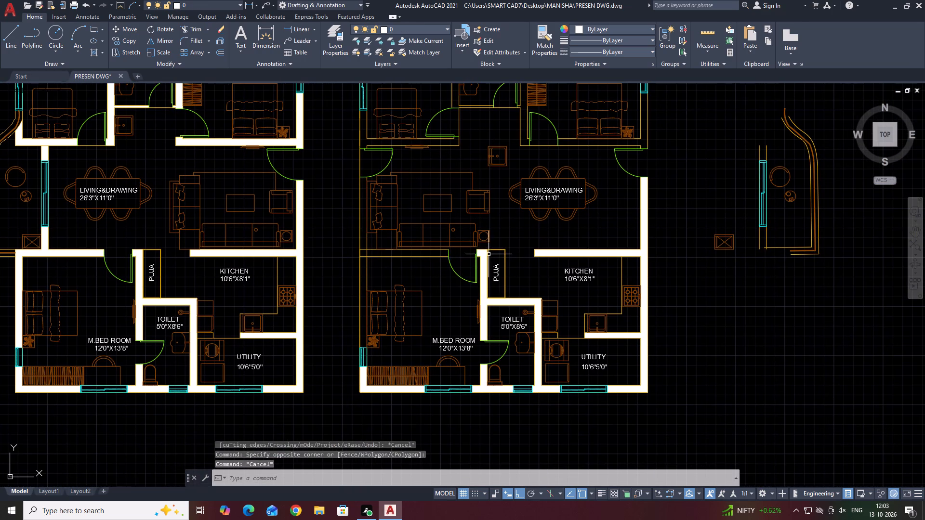
click(464, 277)
key(r)
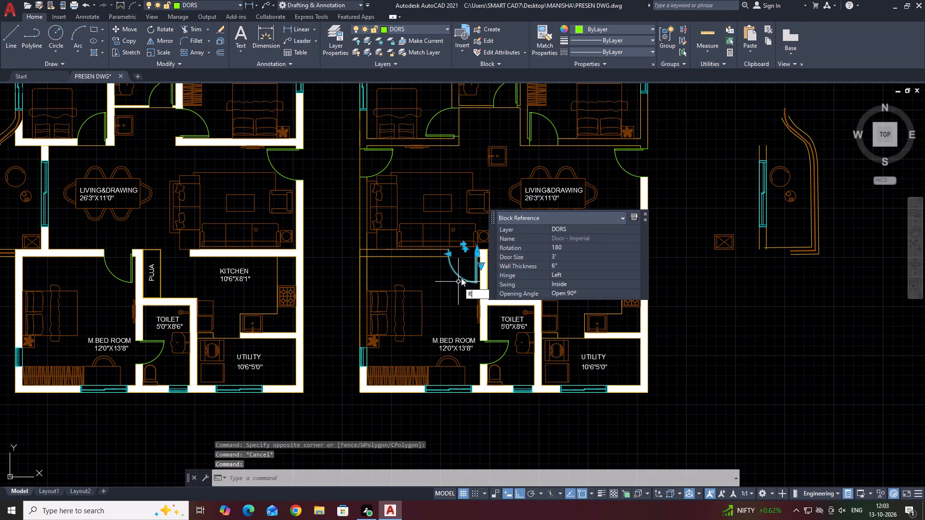
key(o)
key(space)
click(466, 257)
click(463, 313)
middle_drag(469, 272, 450, 262)
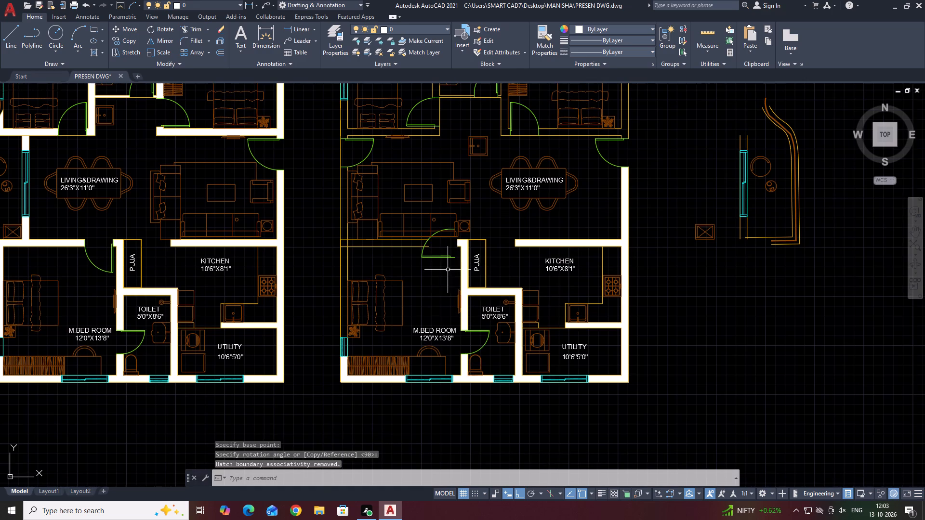
Delete the solid wall hatch around the flat copy's TOILET and along the M.BED ROOM side wall.
click(465, 294)
key(Delete)
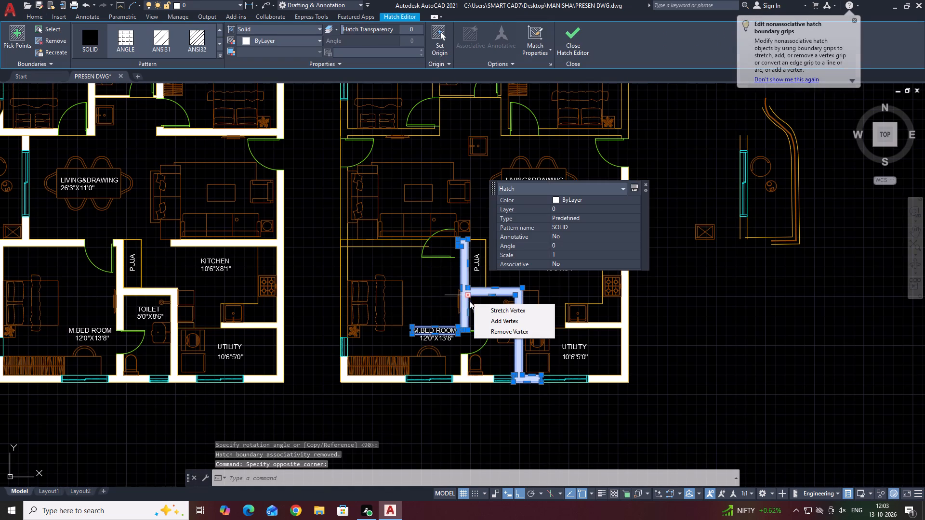
key(Delete)
Extend both lines of the wall between the flat copy's TOILET and KITCHEN up to the kitchen's upper wall using Fillet.
scroll(456, 250, up, 3)
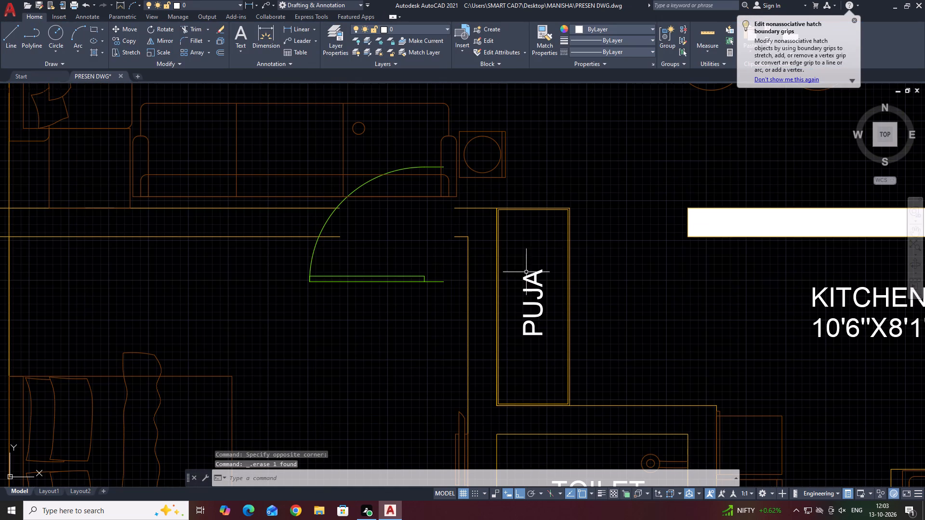
middle_drag(638, 250, 500, 214)
scroll(495, 252, down, 3)
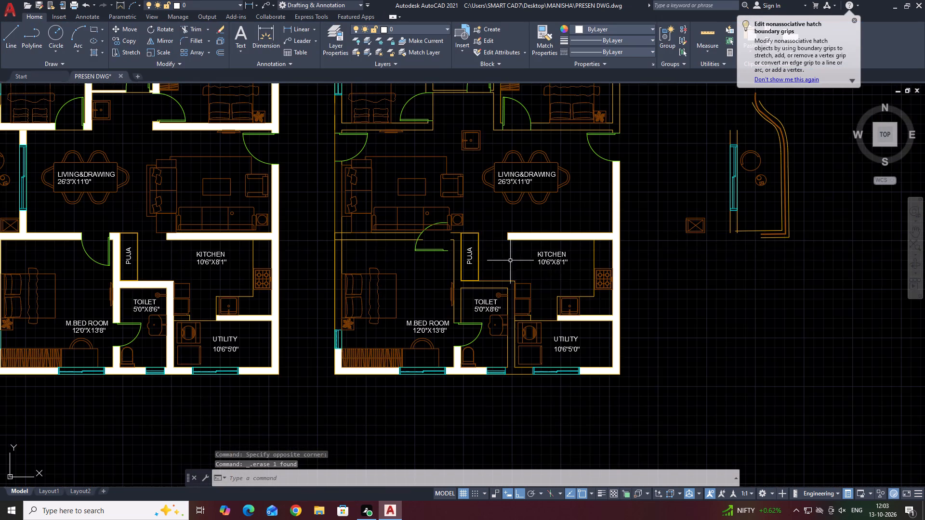
middle_drag(544, 286, 522, 295)
text(F)
key(space)
scroll(492, 285, up, 2)
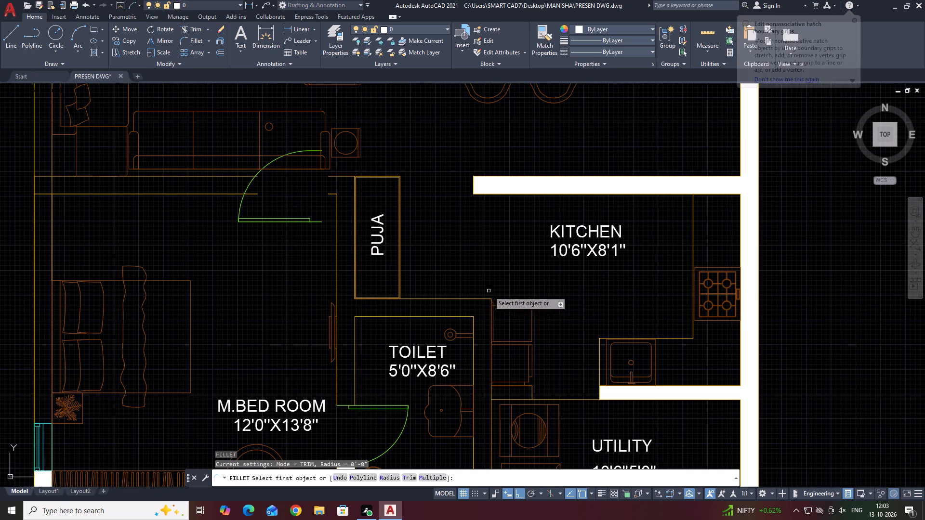
click(492, 299)
key(Escape)
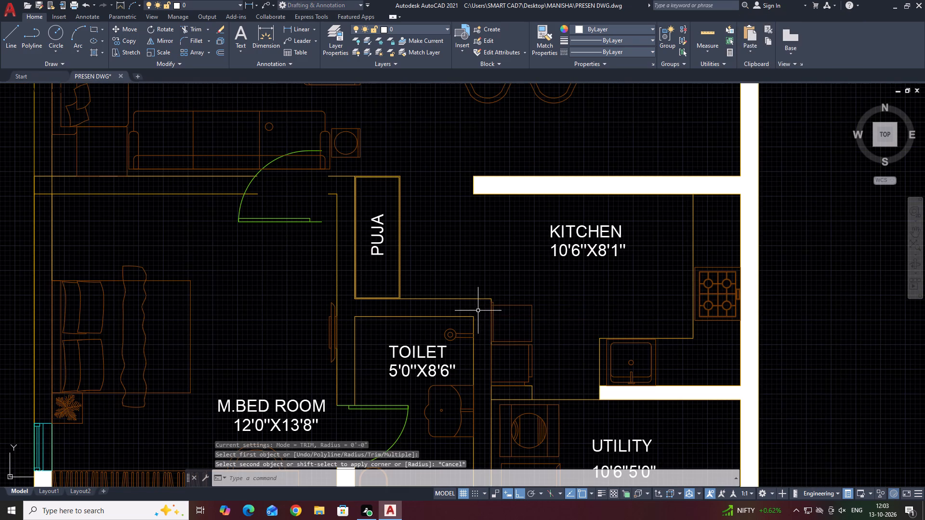
key(space)
click(490, 394)
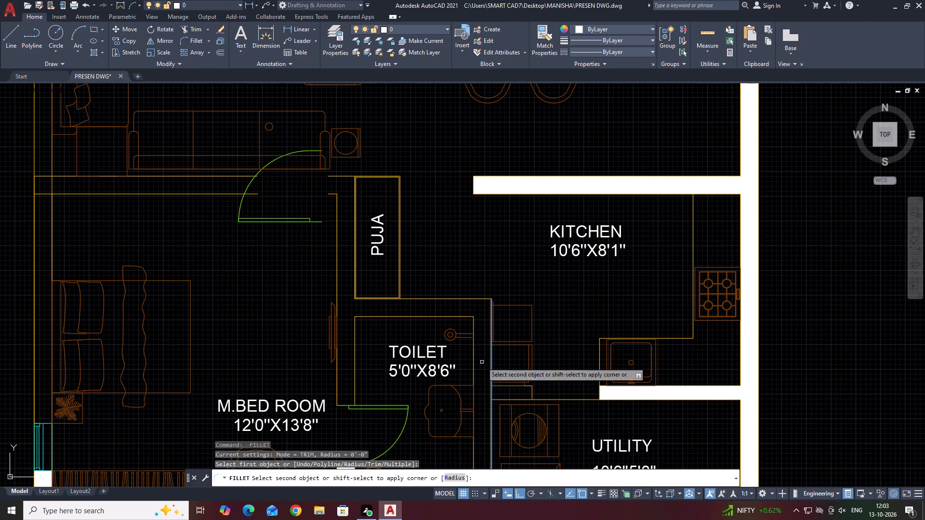
click(508, 194)
key(space)
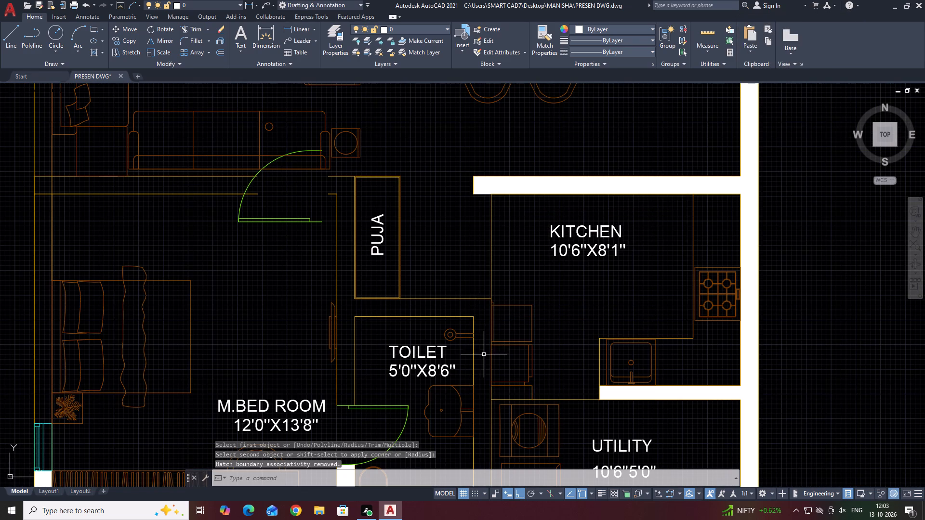
click(474, 365)
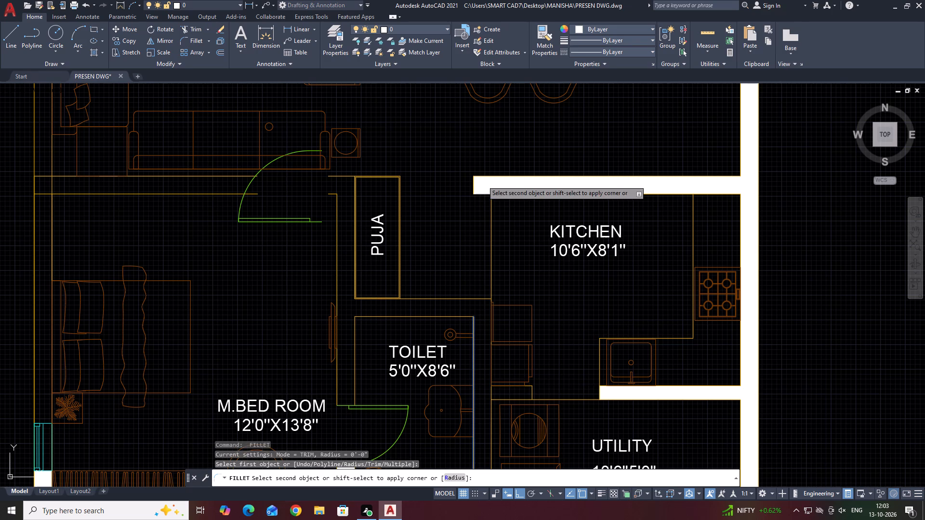
click(490, 174)
click(490, 176)
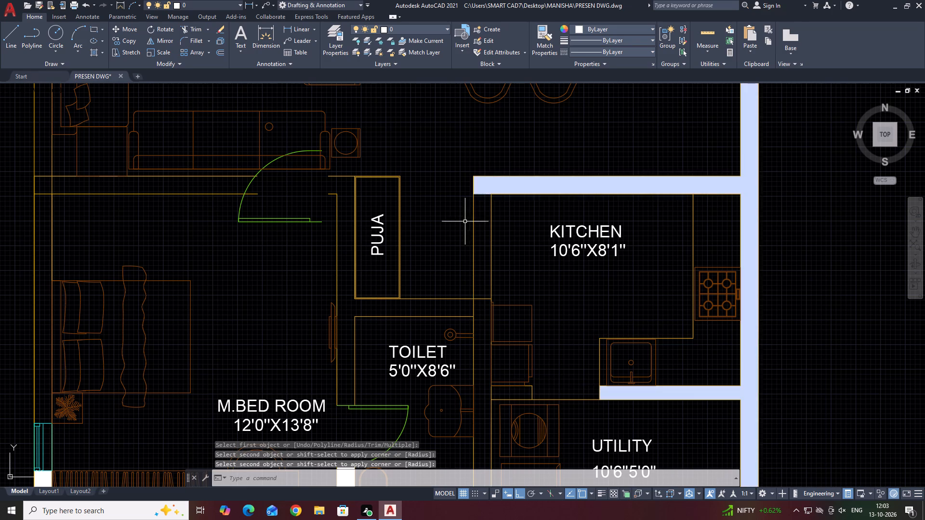
Move the flat copy's PUJA unit and its label against the extended kitchen wall, snapping to the upper wall's end corner.
click(410, 173)
click(377, 250)
middle_drag(396, 250, 348, 273)
text(M)
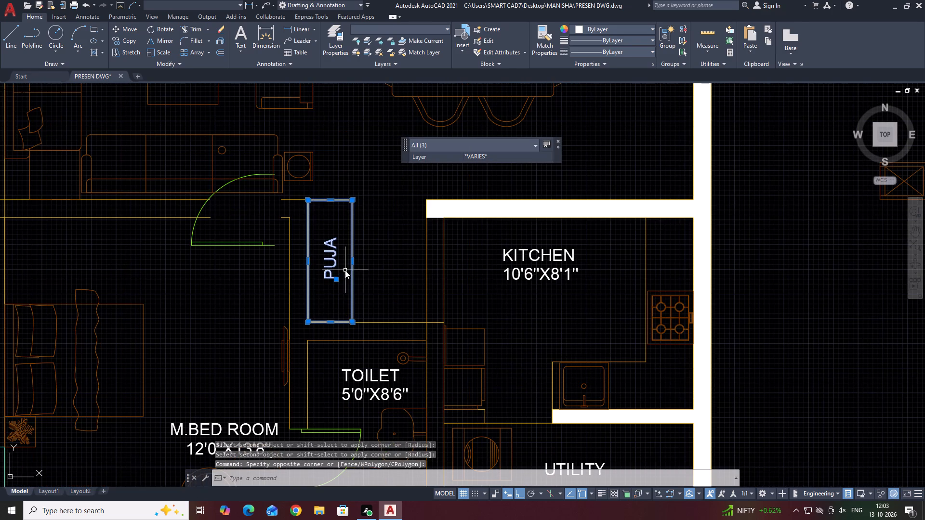
key(space)
click(353, 199)
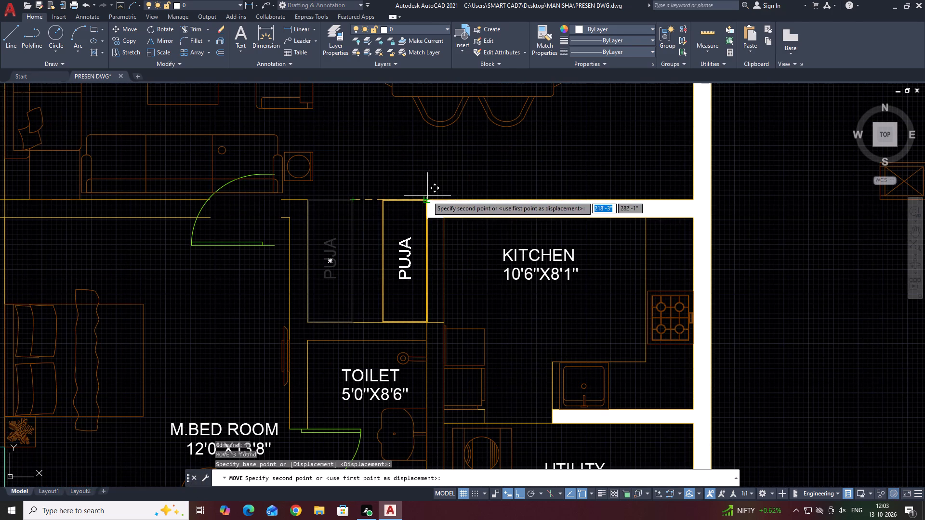
click(426, 200)
Move the flat copy's M.BED ROOM door into the vertical wall facing the PUJA unit, shifting it down below the wall corner.
middle_drag(304, 265, 318, 260)
click(290, 245)
click(283, 235)
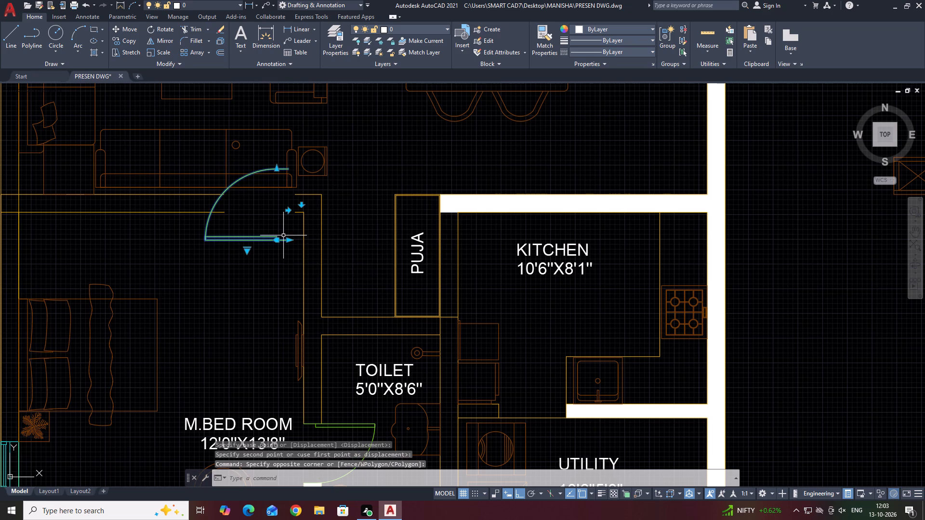
text(M)
key(space)
click(289, 240)
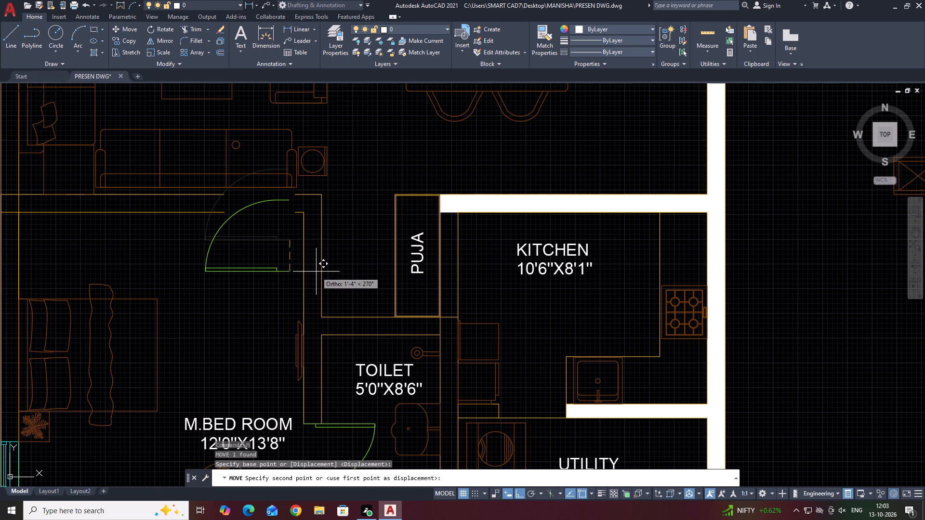
click(325, 273)
click(278, 264)
drag(277, 289, 278, 294)
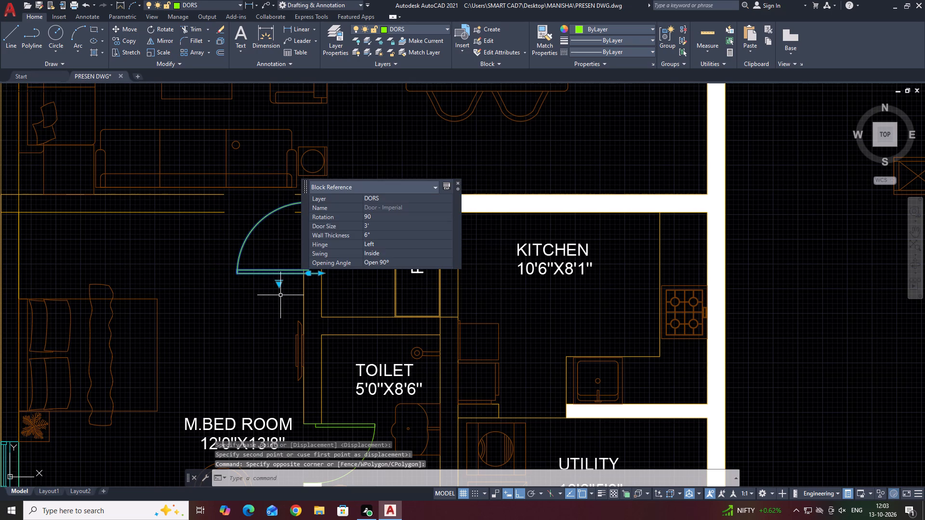
key(m)
key(space)
click(280, 257)
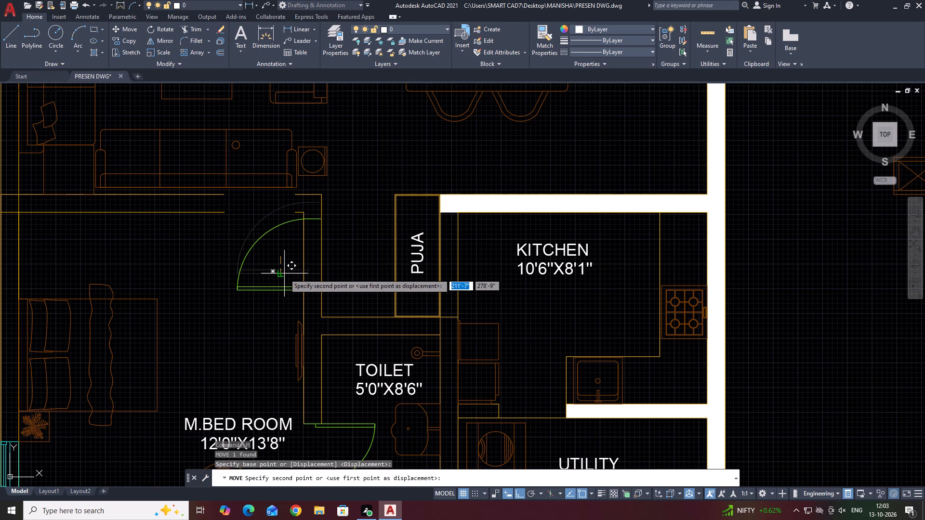
click(284, 273)
Erase the two short wall-line stubs beside the M.BED ROOM's former door opening.
middle_drag(278, 235, 408, 285)
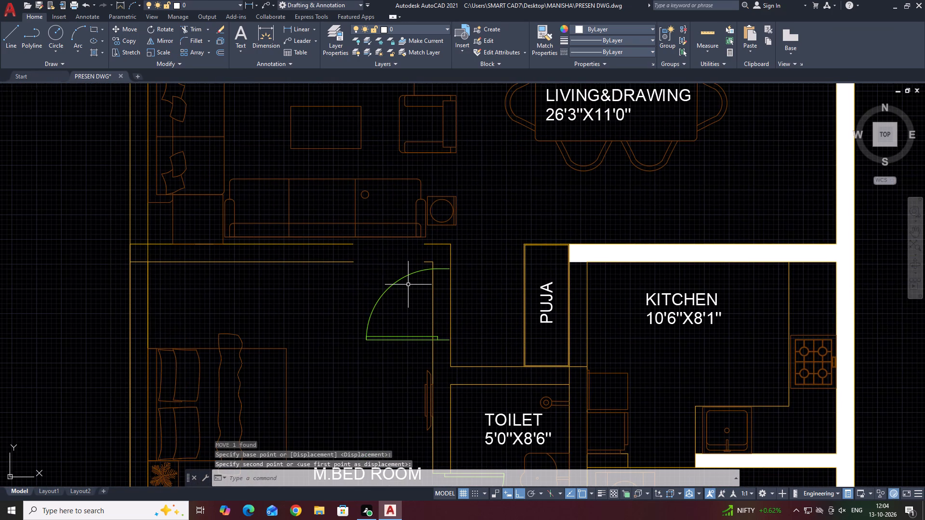
scroll(415, 264, up, 2)
click(439, 262)
click(436, 207)
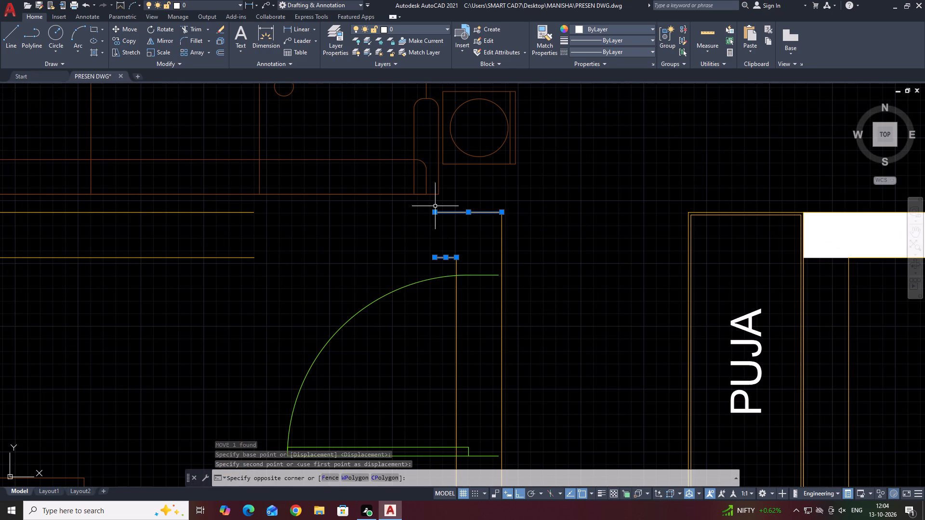
key(Delete)
Close the former door opening by filleting the M.BED ROOM's inner and outer horizontal wall lines to the matching vertical wall lines.
middle_drag(321, 275, 336, 283)
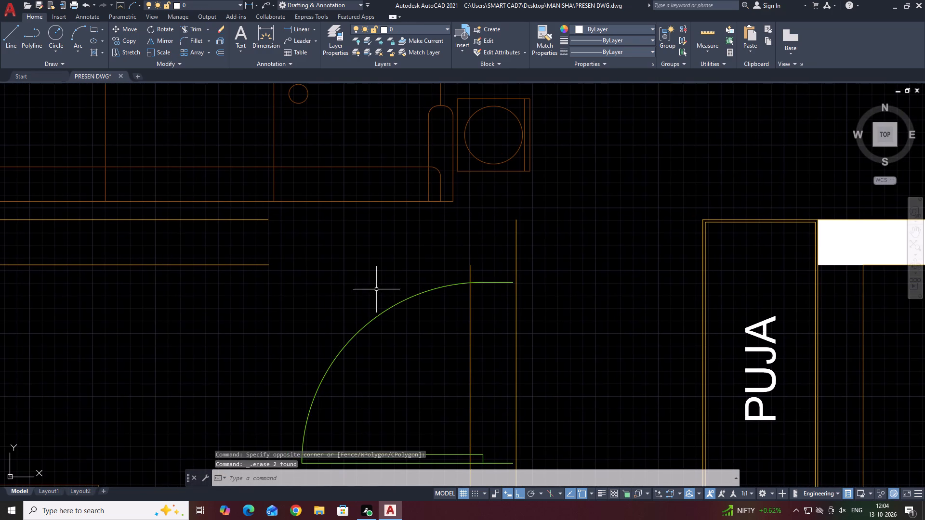
text(F)
key(space)
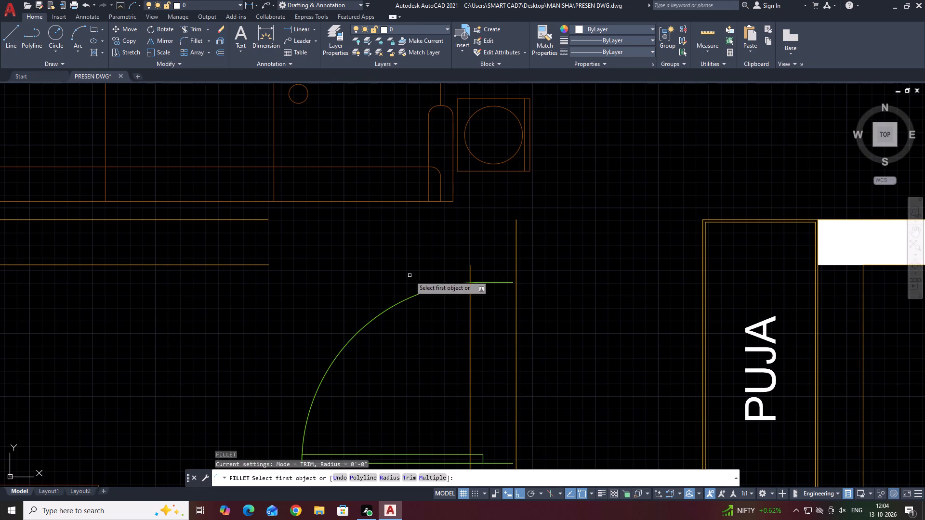
drag(266, 264, 269, 271)
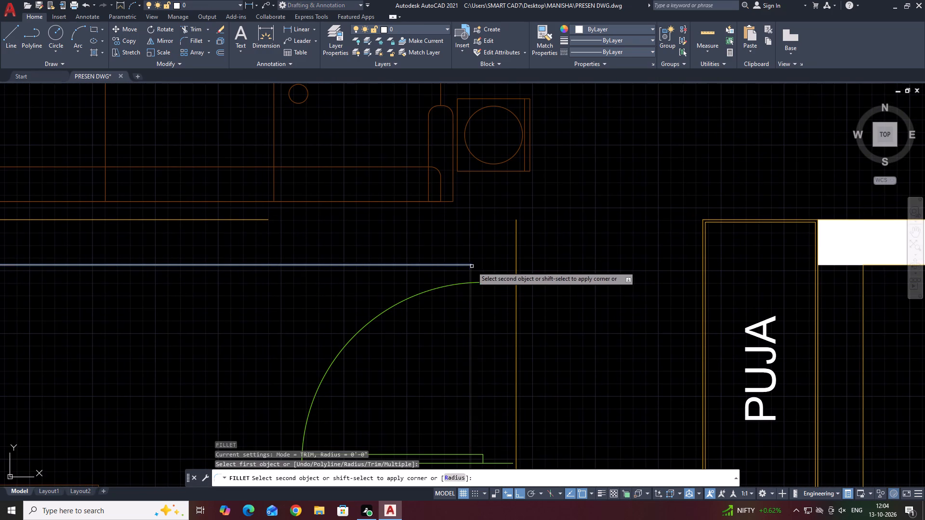
click(473, 269)
click(471, 270)
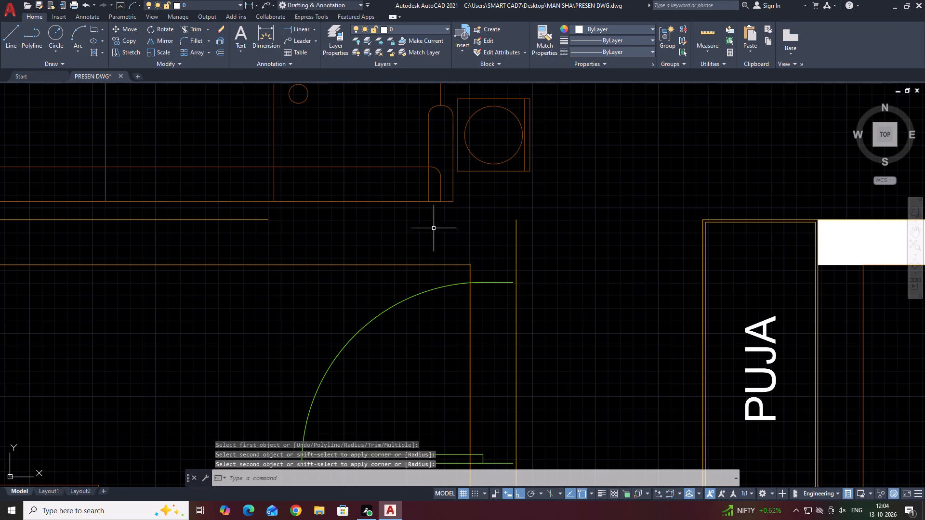
key(space)
click(268, 219)
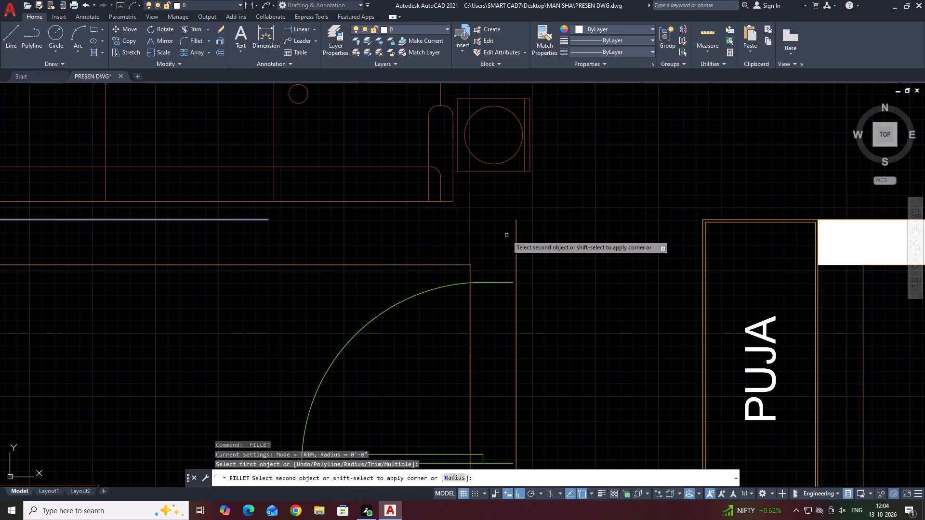
click(515, 226)
click(516, 234)
Move the M.BED ROOM door horizontally so its frame end meets the wall line facing the PUJA unit.
scroll(364, 196, down, 2)
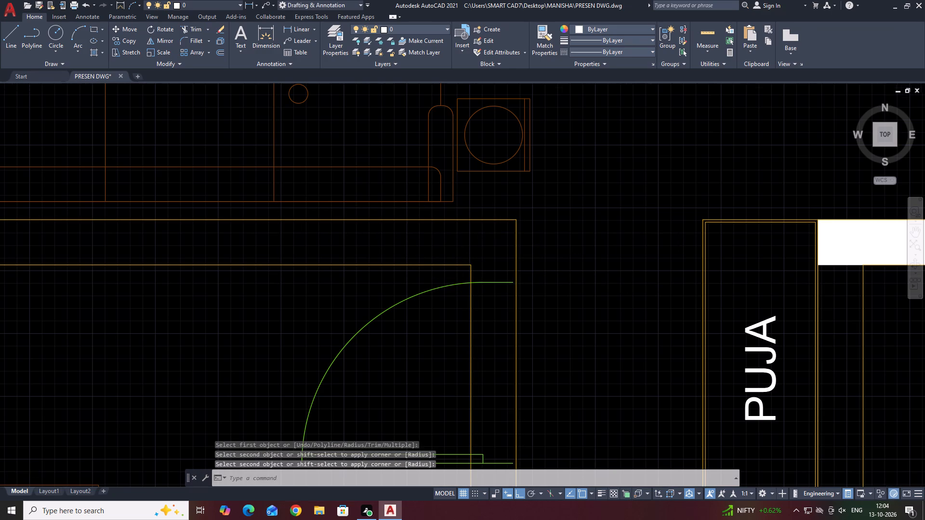
scroll(364, 196, down, 1)
scroll(402, 253, up, 3)
click(388, 272)
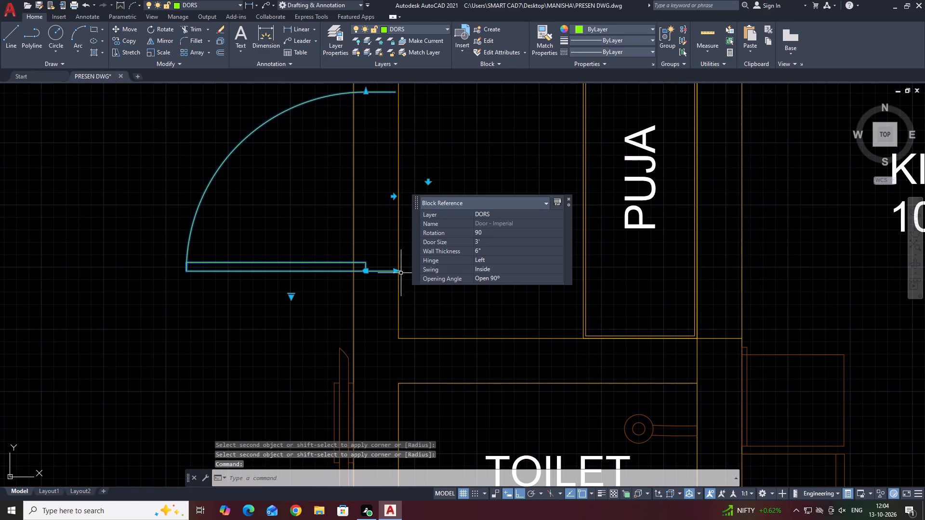
middle_drag(379, 277, 321, 278)
key(m)
key(space)
scroll(333, 275, up, 4)
click(342, 268)
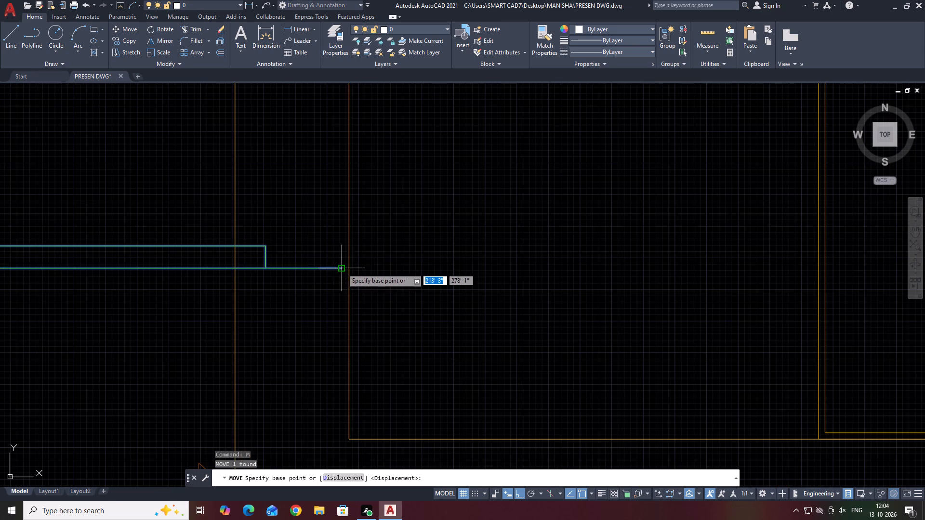
click(350, 268)
Trim both wall lines crossing the M.BED ROOM door's new opening, including the short piece within the door leaf.
scroll(297, 239, down, 4)
middle_drag(297, 239, 321, 273)
key(t)
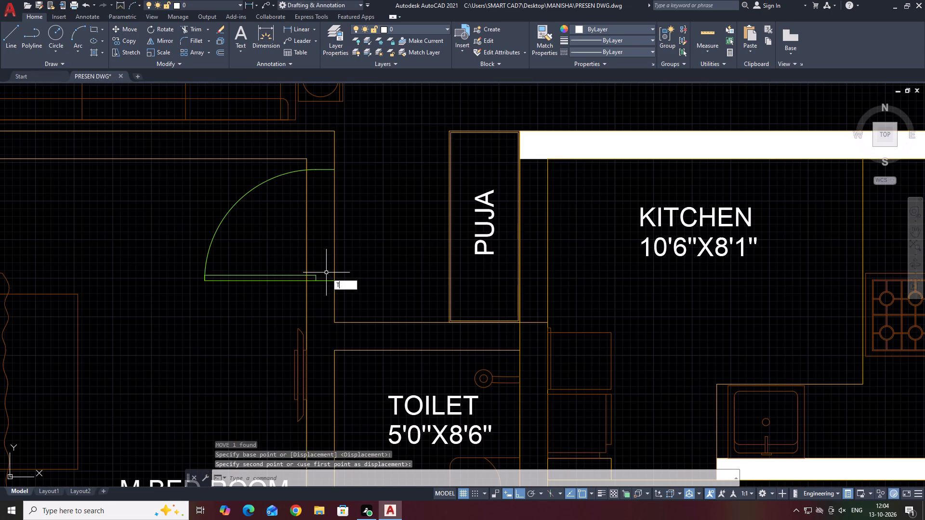
key(r)
key(space)
drag(286, 227, 298, 227)
click(347, 226)
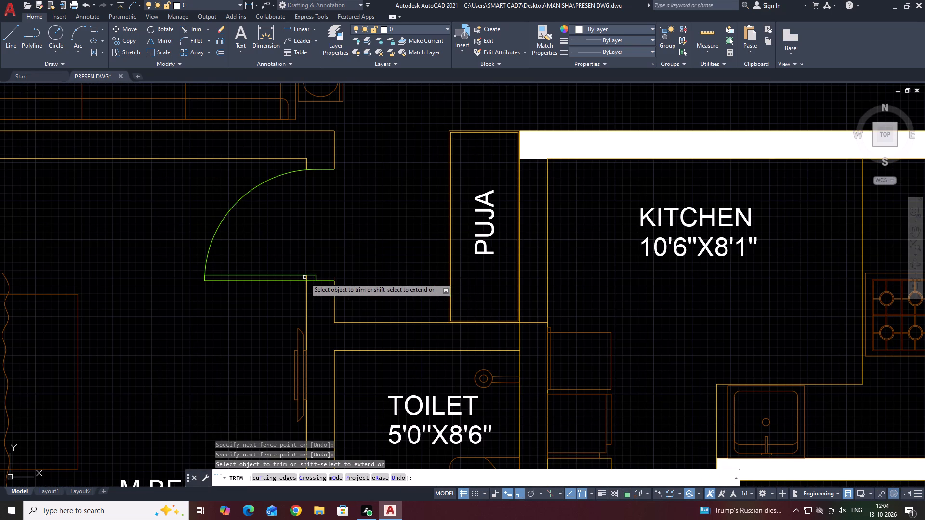
scroll(304, 278, up, 2)
click(307, 277)
key(space)
Shorten the wall line between the PUJA unit and TOILET so it ends at the toilet-side line of the kitchen wall.
scroll(368, 275, down, 4)
middle_drag(455, 258, 424, 268)
scroll(424, 268, down, 2)
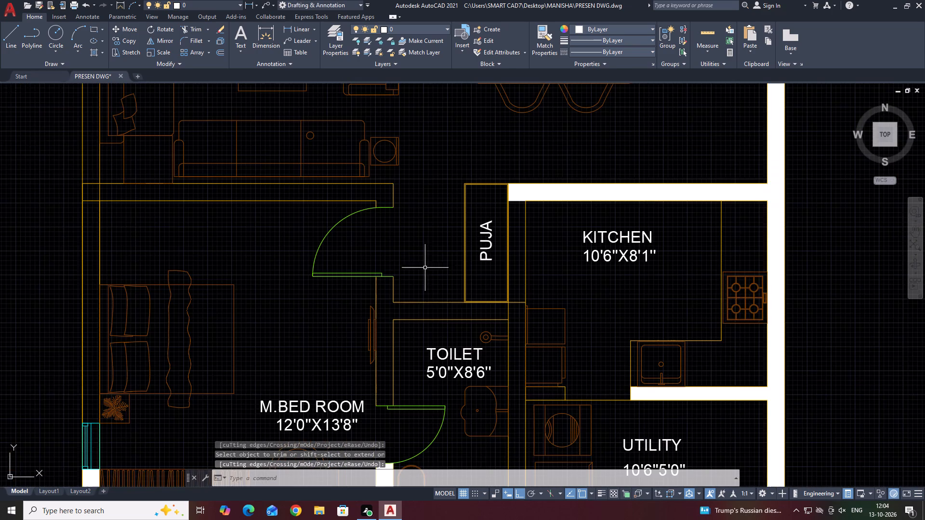
middle_drag(599, 288, 521, 249)
middle_drag(370, 294, 335, 258)
middle_drag(356, 328, 410, 323)
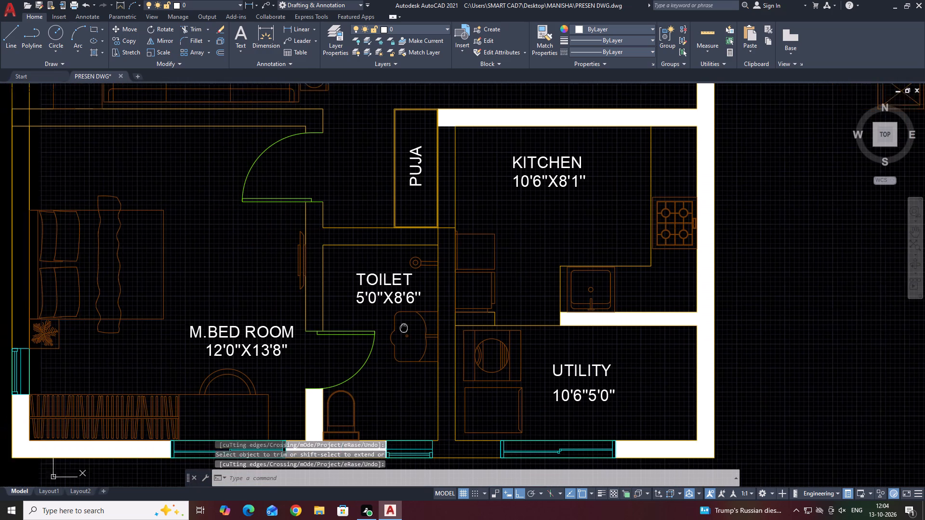
middle_drag(410, 323, 401, 292)
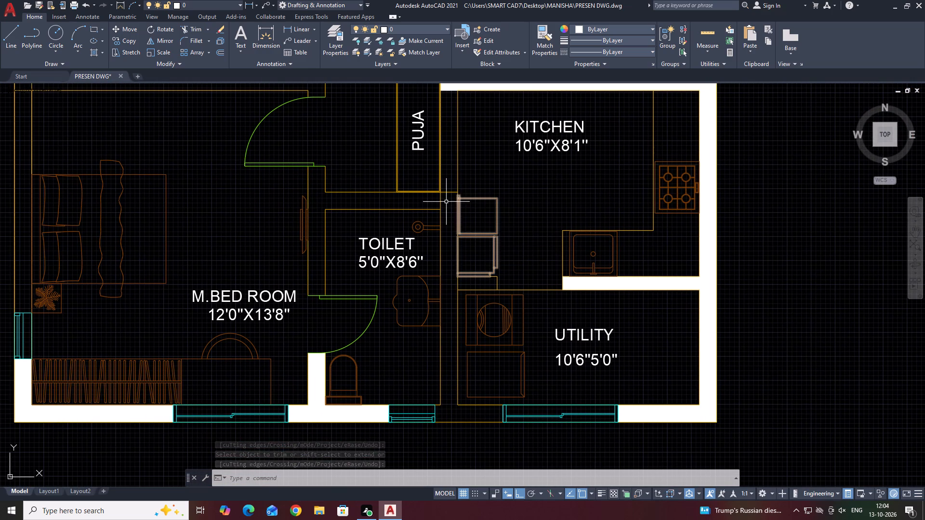
scroll(417, 195, up, 3)
scroll(415, 193, down, 4)
scroll(435, 195, up, 2)
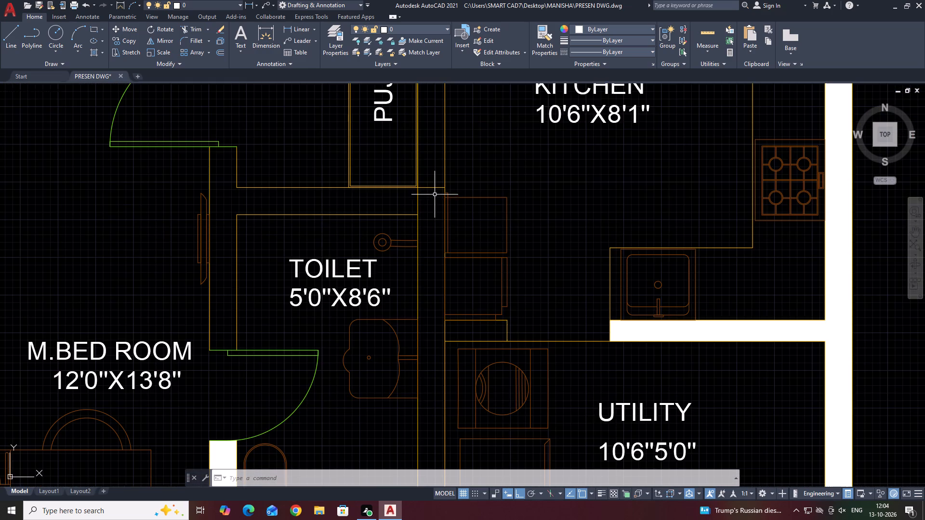
click(436, 187)
click(447, 186)
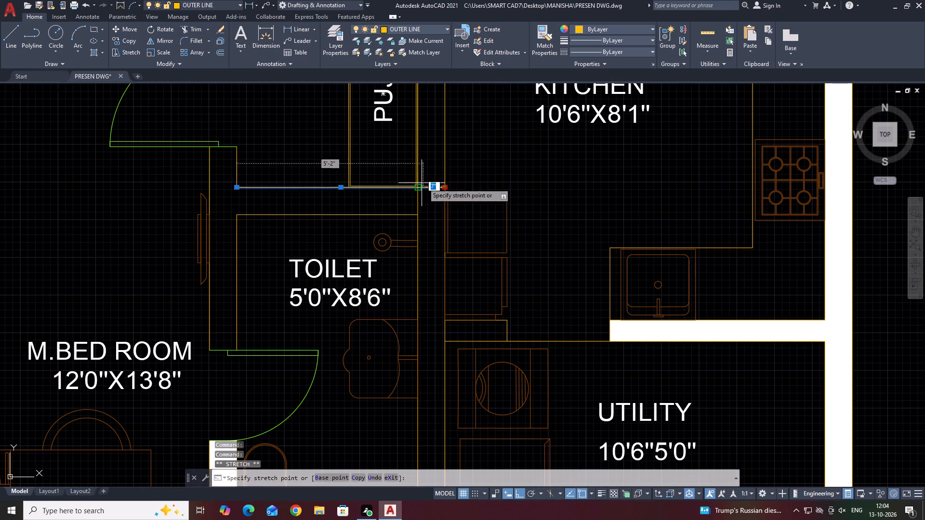
click(419, 188)
key(space)
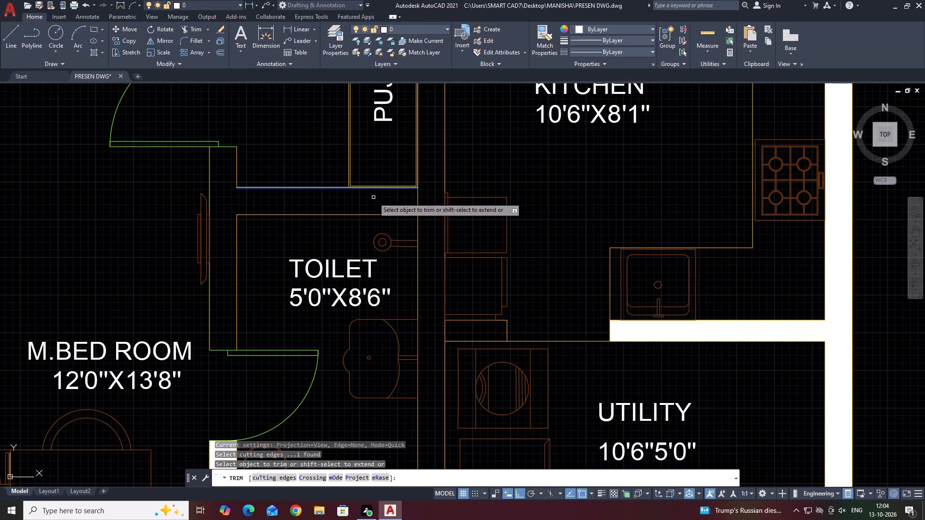
key(Escape)
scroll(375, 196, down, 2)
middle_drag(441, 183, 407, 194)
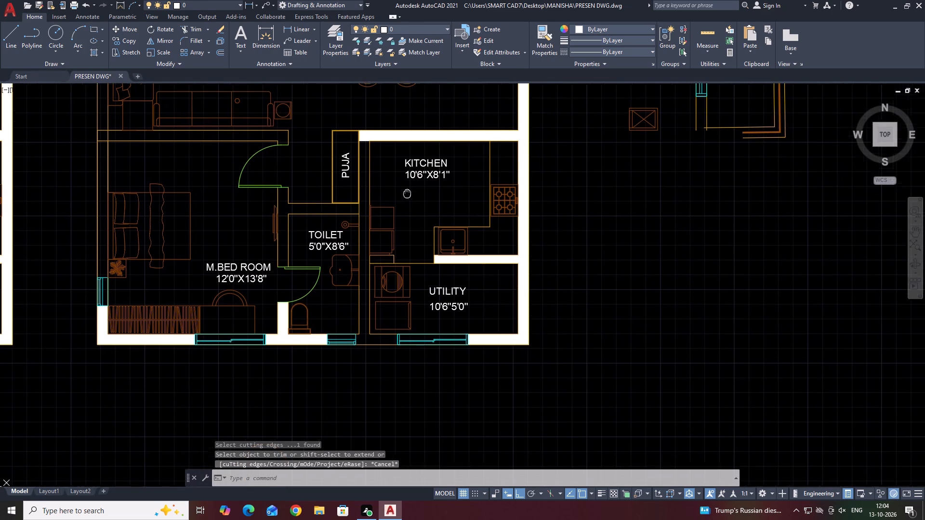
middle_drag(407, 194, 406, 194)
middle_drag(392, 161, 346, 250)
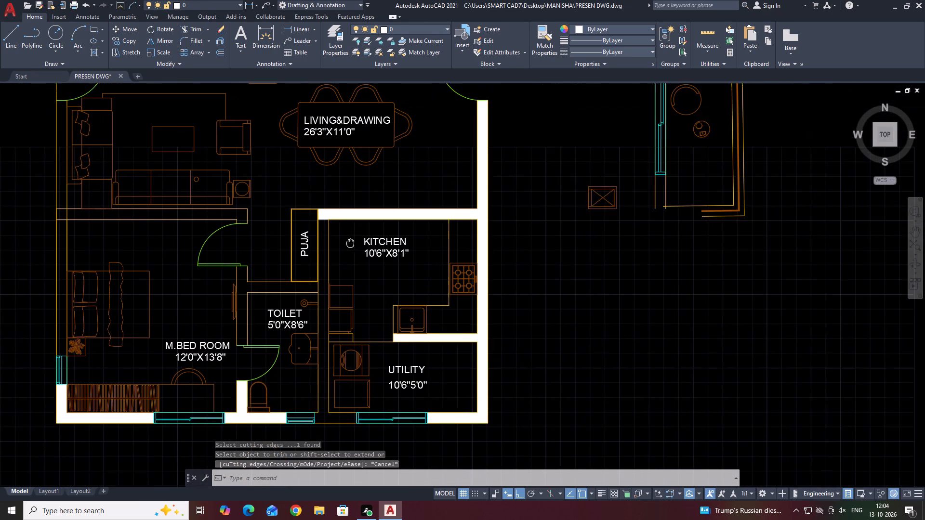
Erase the solid hatch filling the KITCHEN and UTILITY walls of the adjoining flat copy.
middle_drag(346, 250, 344, 252)
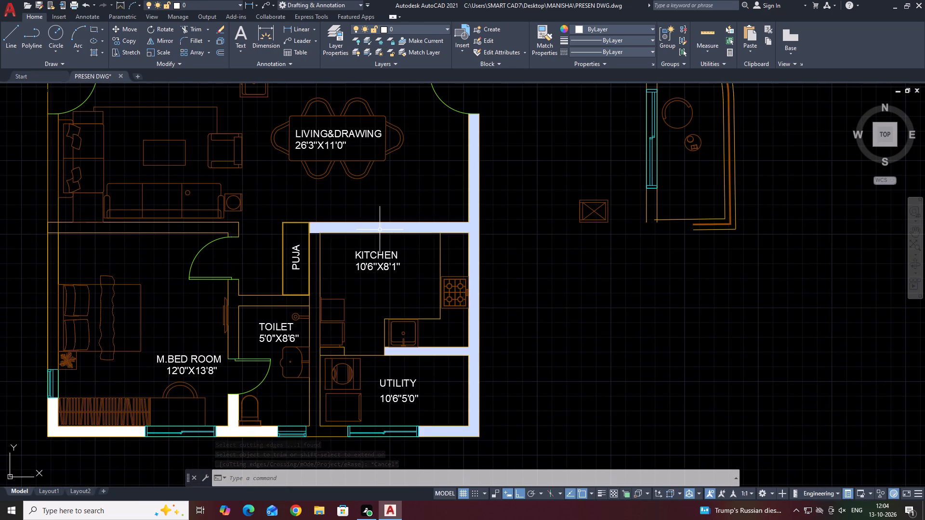
click(380, 229)
middle_drag(450, 258, 405, 276)
key(Delete)
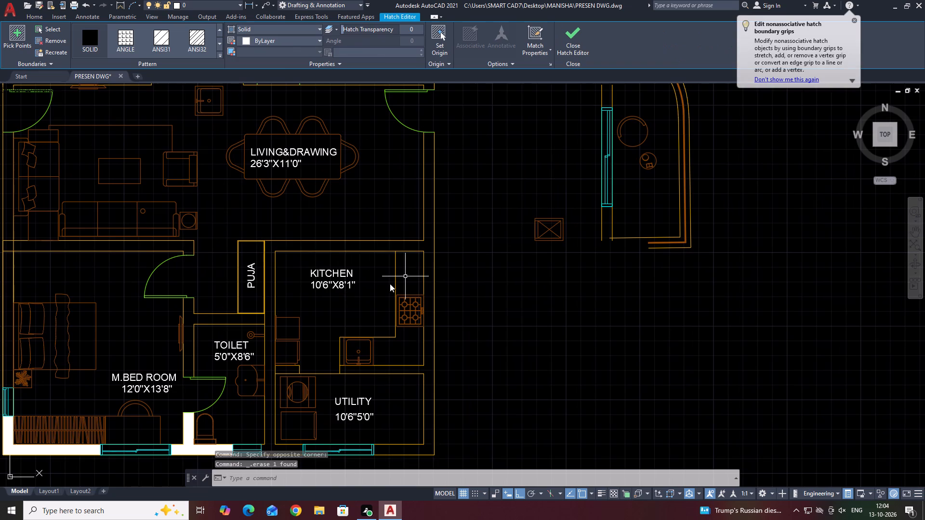
Extend the KITCHEN's vertical counter line beside the stove through the wall to the living-side wall line.
scroll(402, 223, down, 4)
scroll(366, 234, up, 2)
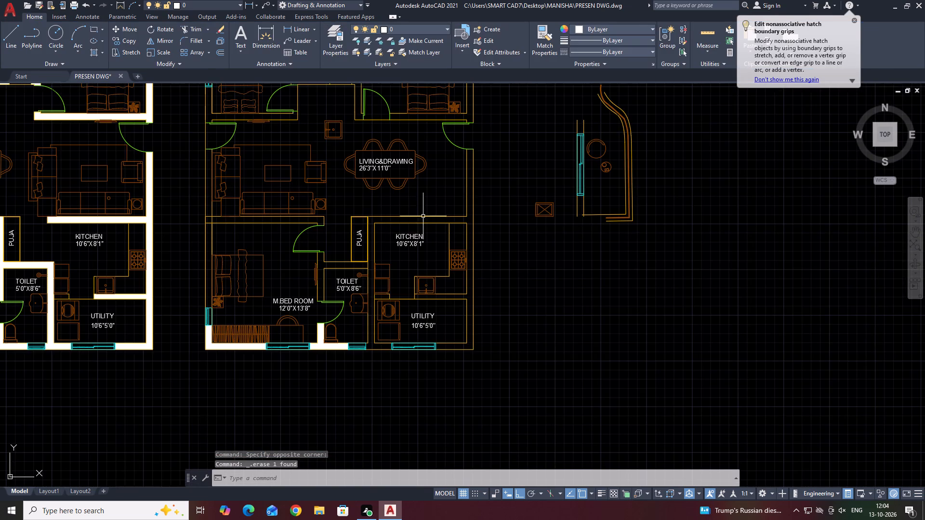
middle_drag(424, 214, 413, 254)
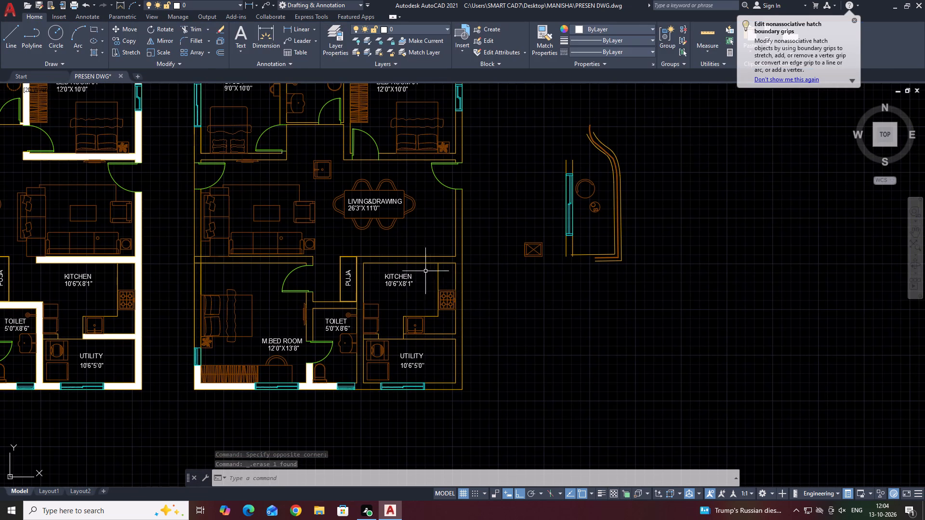
scroll(427, 268, up, 4)
key(e)
key(x)
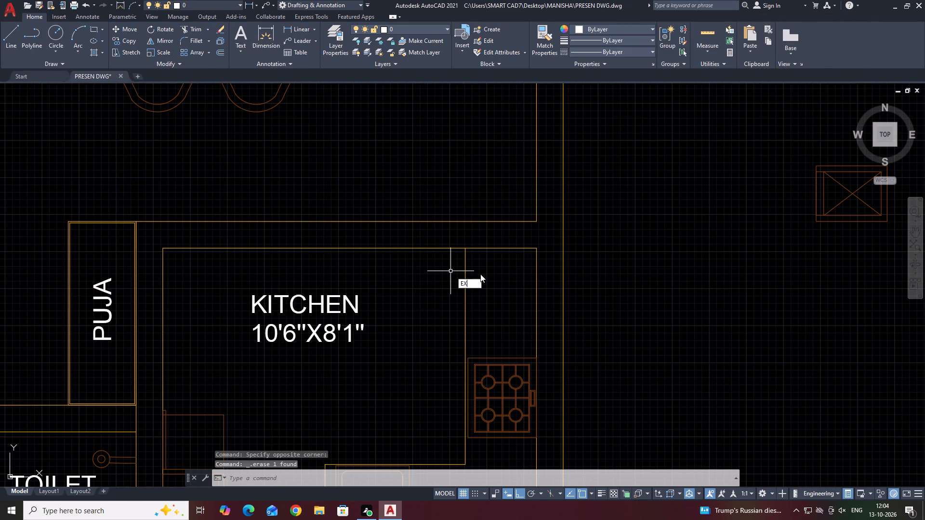
key(space)
click(484, 274)
click(434, 275)
middle_drag(274, 257, 321, 249)
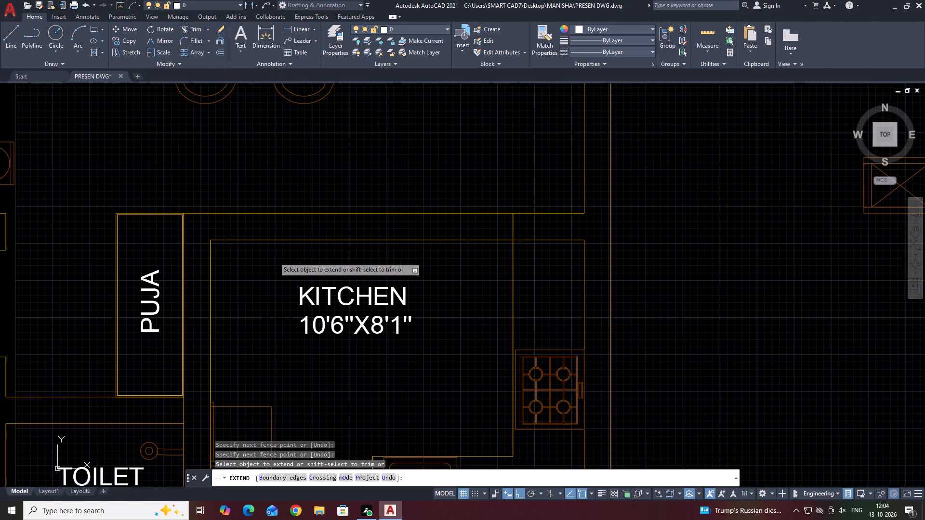
key(Escape)
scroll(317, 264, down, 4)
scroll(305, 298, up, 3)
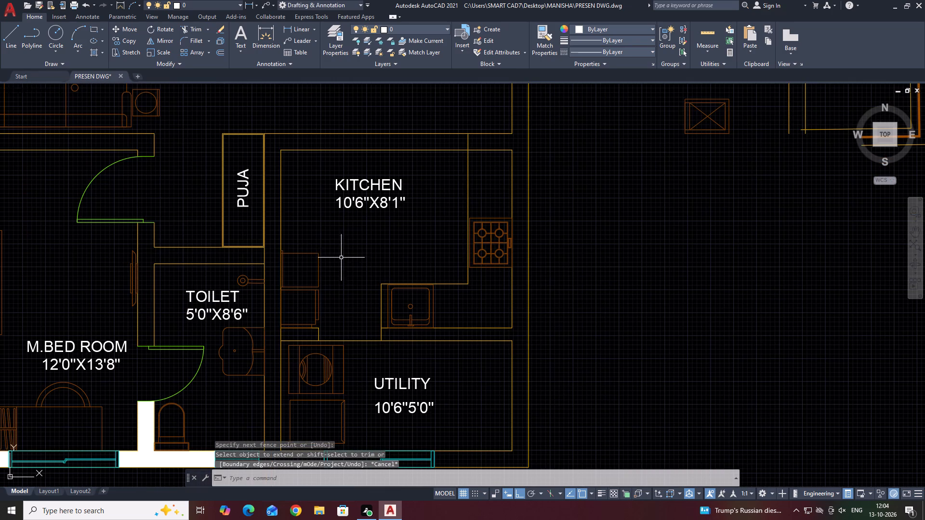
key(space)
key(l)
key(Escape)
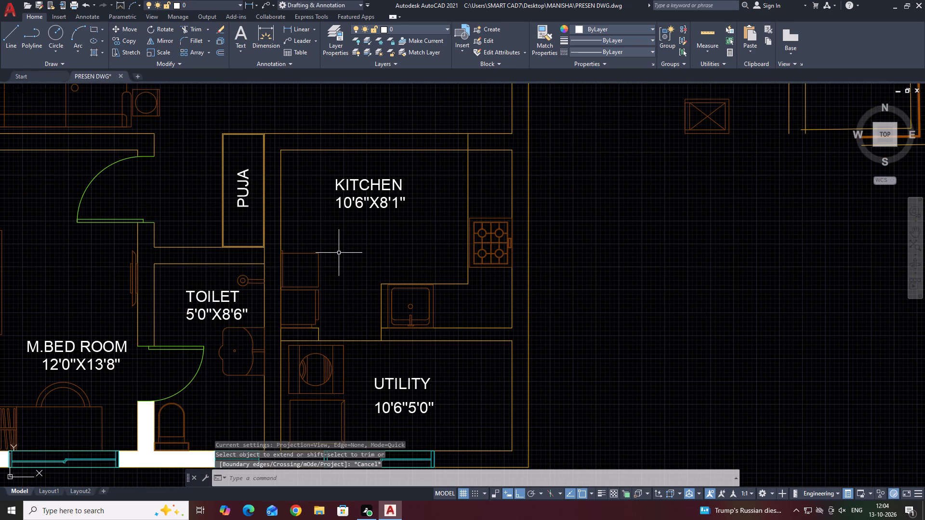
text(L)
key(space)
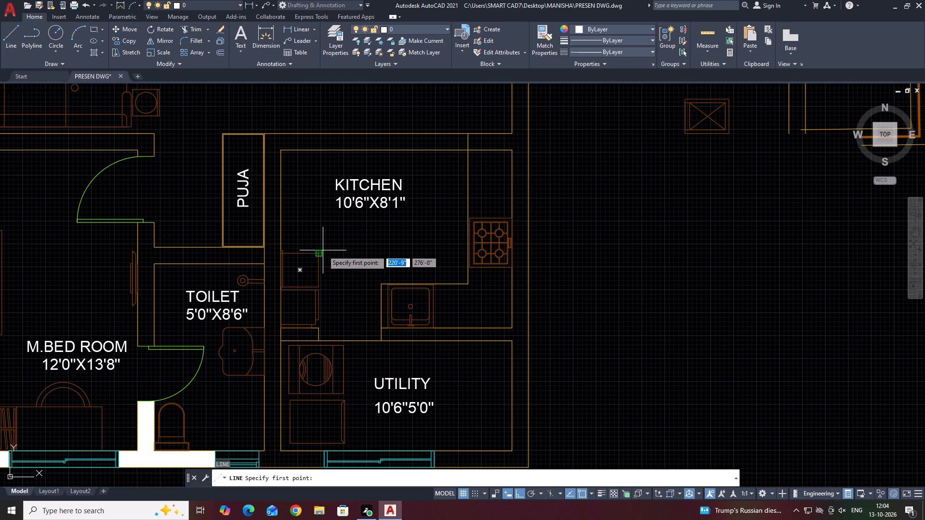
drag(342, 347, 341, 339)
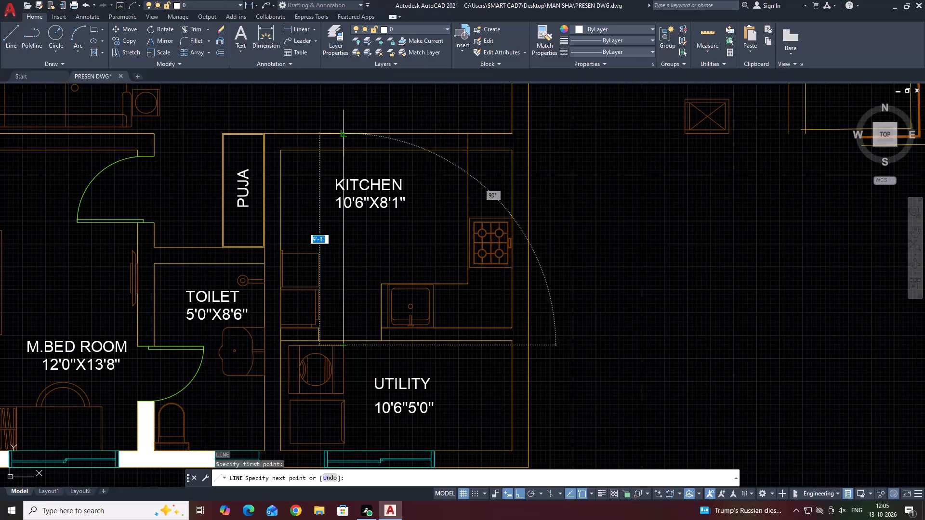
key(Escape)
Draw a vertical line through the KITCHEN from the UTILITY wall line up to the living-side wall line.
key(space)
click(334, 340)
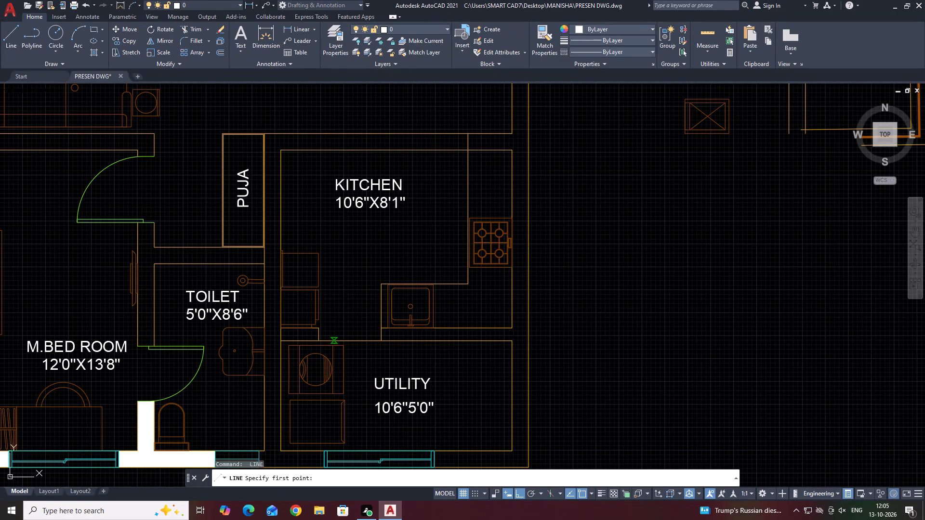
click(333, 135)
key(Escape)
Trim both living-side KITCHEN wall lines between the new vertical line and counter line, and the new line's part inside the kitchen.
key(t)
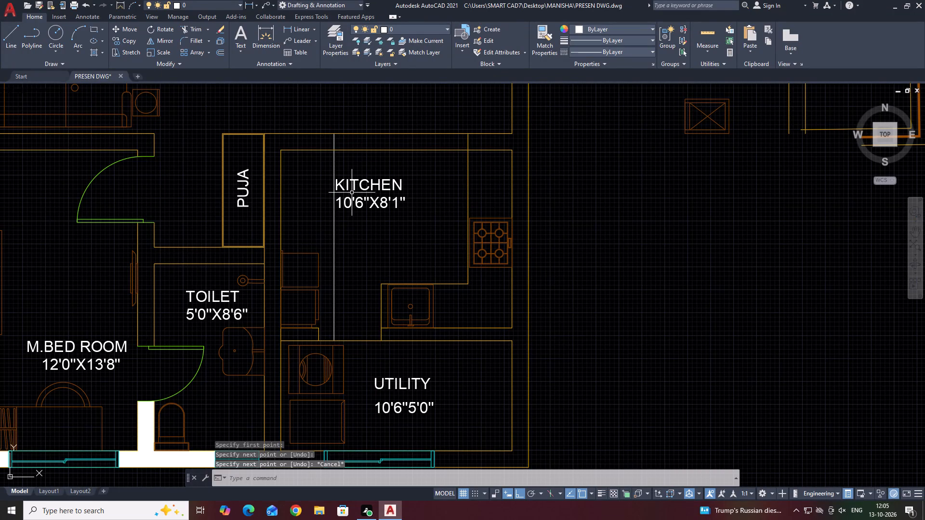
key(r)
key(space)
click(413, 111)
drag(404, 151, 402, 156)
drag(355, 165, 347, 164)
click(309, 164)
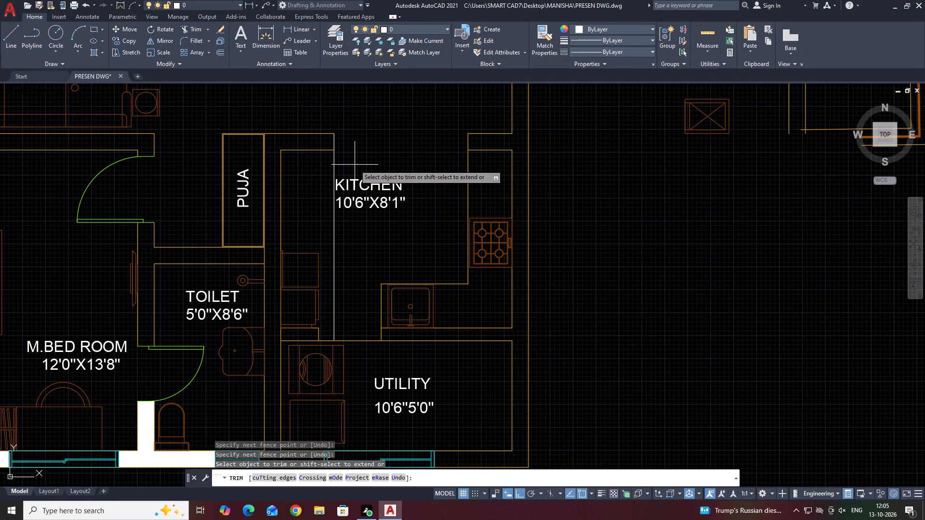
key(Escape)
Draw a short vertical line across the wall thickness, just beyond the counter line on the opening side of the KITCHEN's stove-side wall stub.
scroll(371, 162, down, 1)
middle_drag(394, 172, 401, 182)
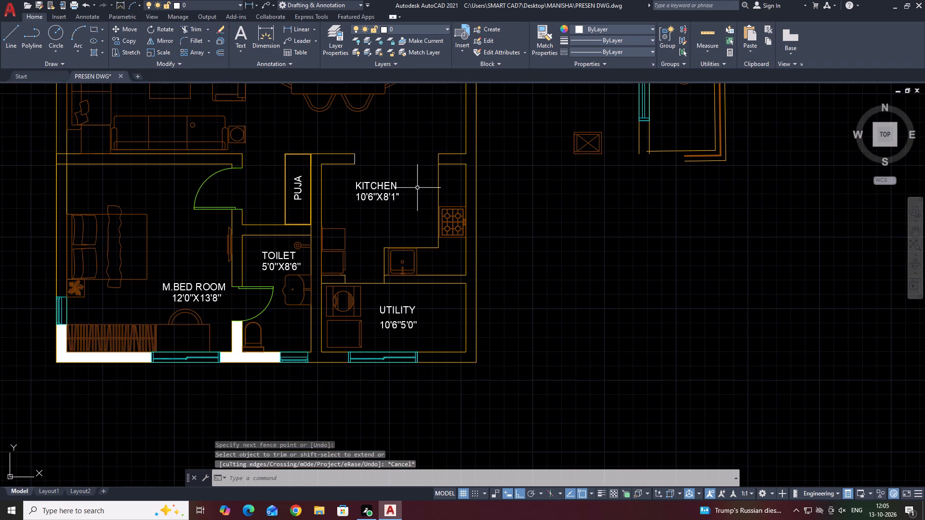
scroll(463, 230, up, 2)
middle_drag(448, 201, 462, 282)
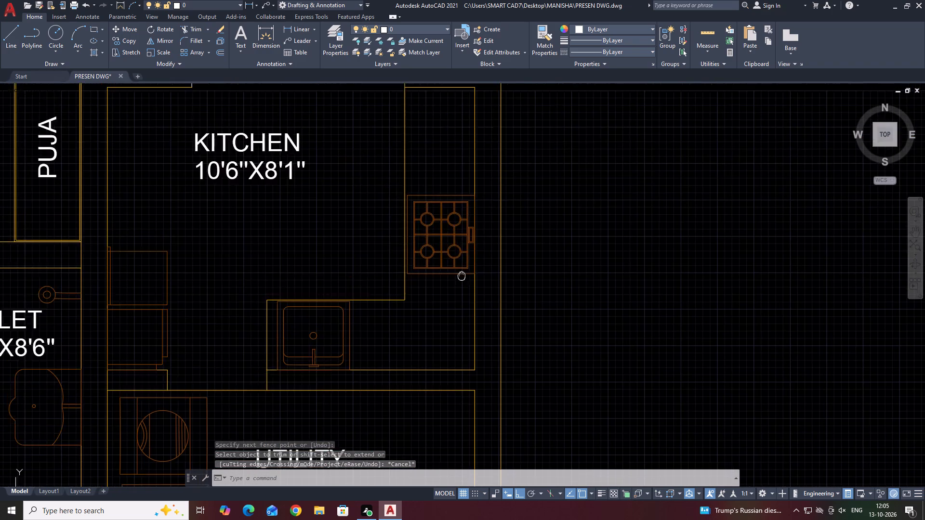
middle_drag(462, 282, 463, 284)
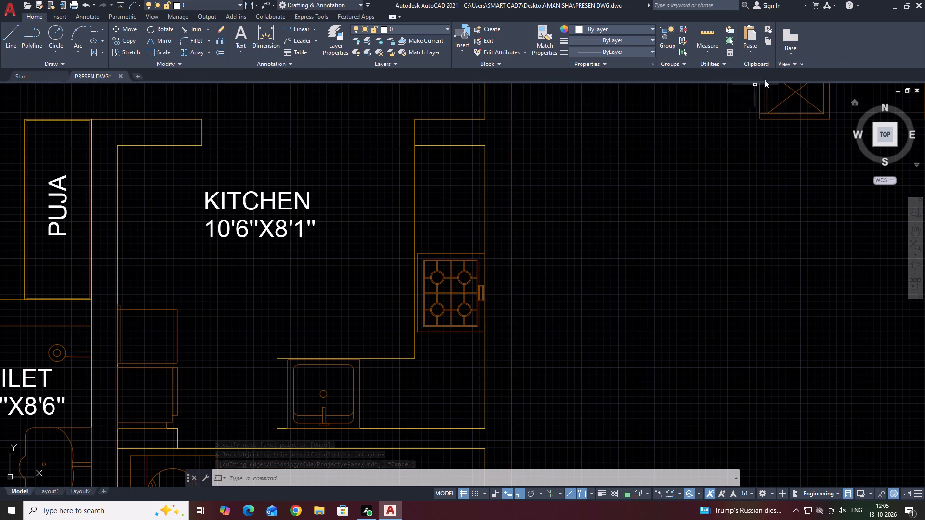
click(427, 187)
click(407, 176)
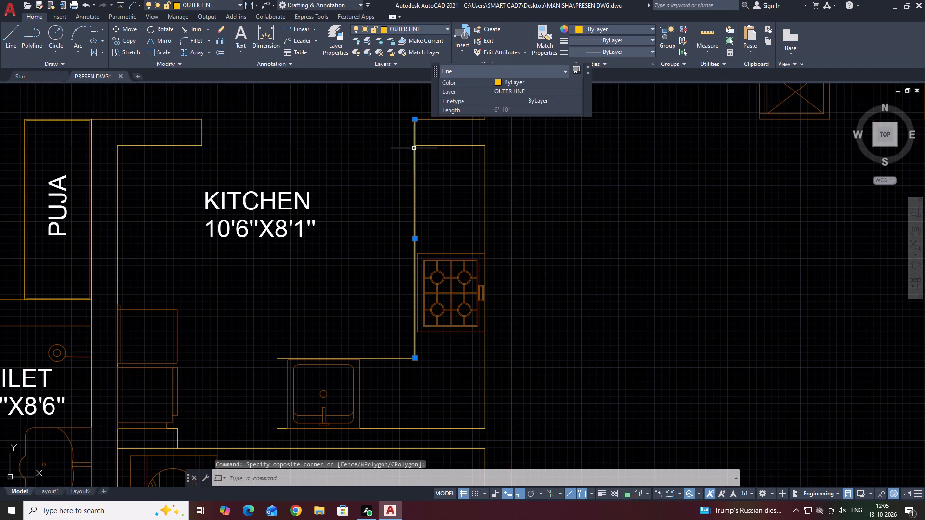
middle_drag(414, 149, 415, 176)
key(Escape)
key(l)
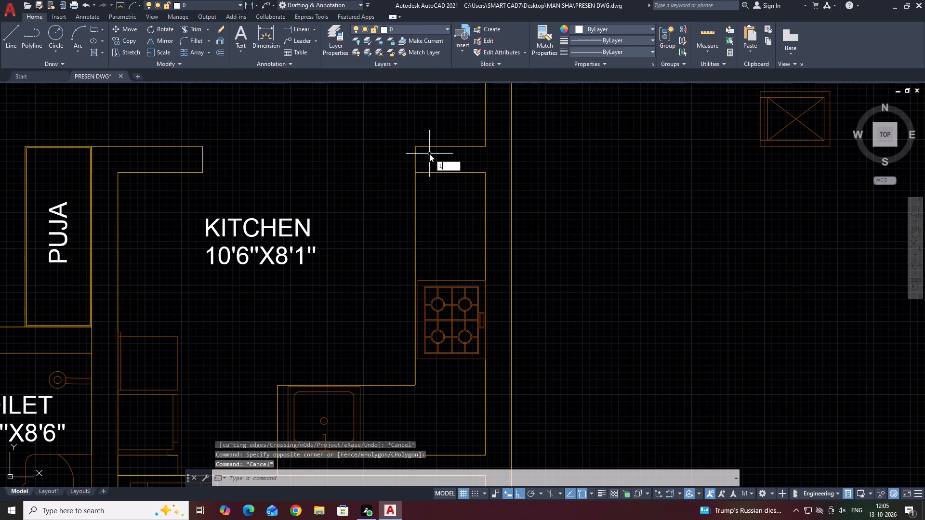
key(space)
scroll(410, 162, up, 2)
click(406, 126)
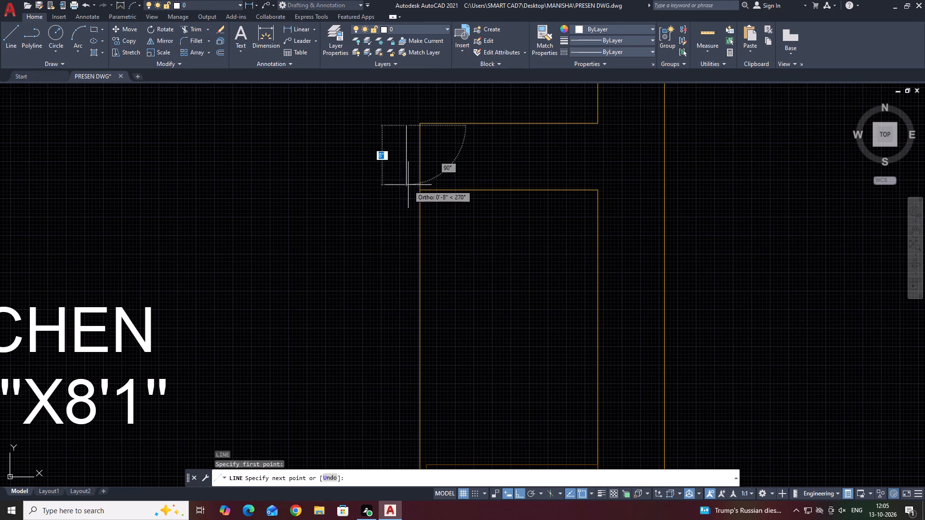
click(410, 197)
key(Escape)
Fillet the stove-side wall stub's two horizontal lines to the short vertical line to close its end.
key(f)
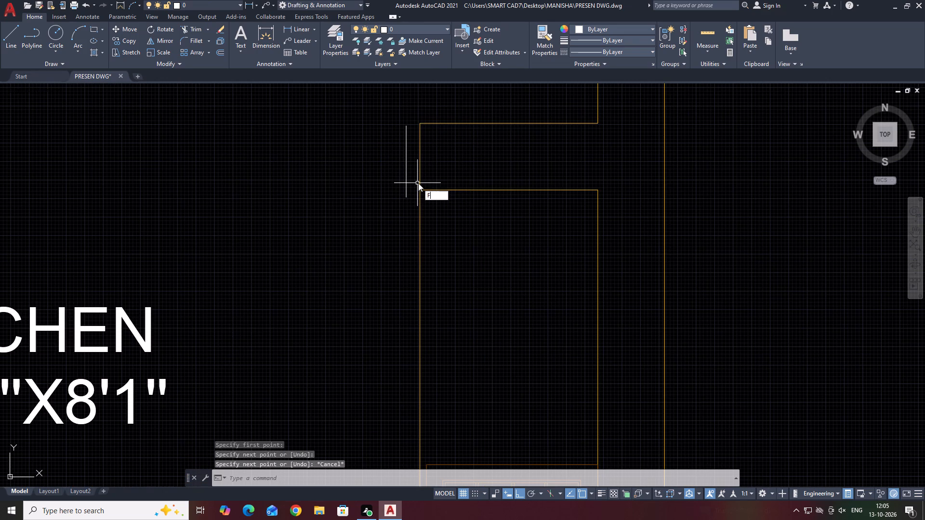
key(space)
click(429, 121)
click(431, 122)
click(405, 131)
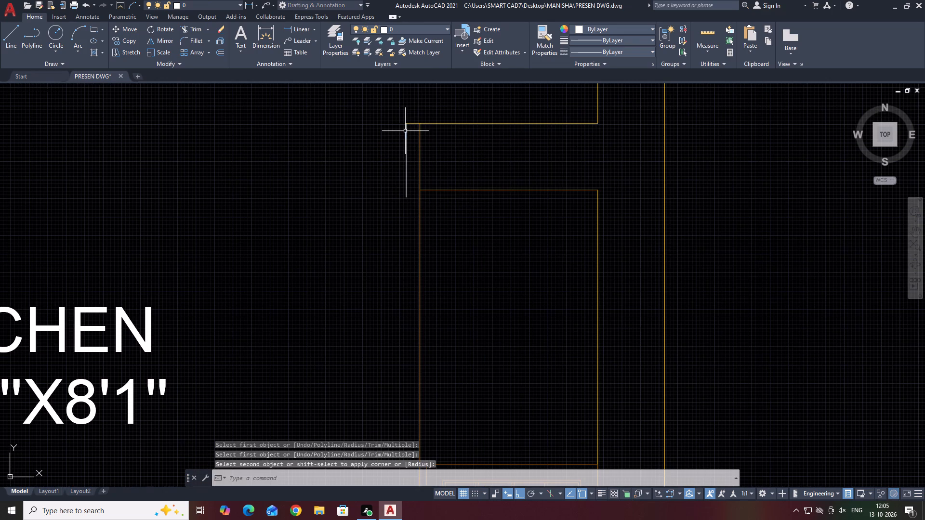
key(space)
click(430, 190)
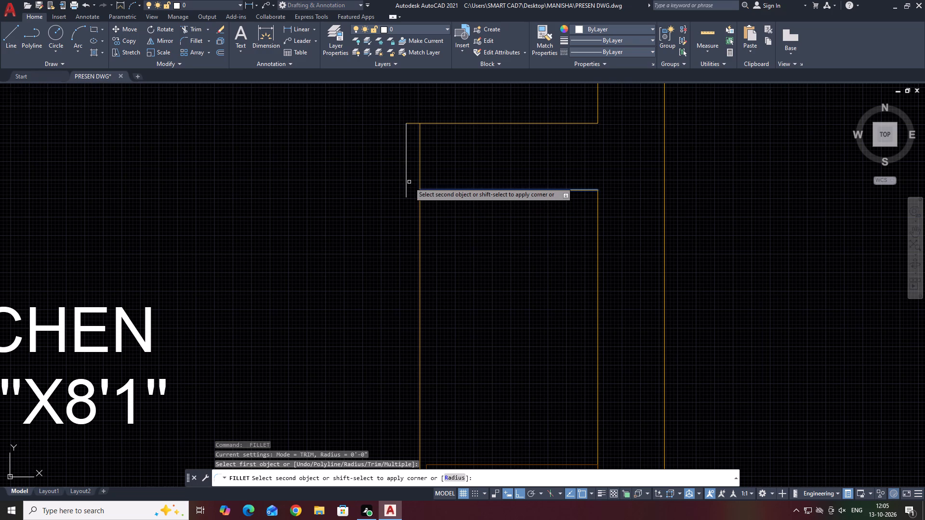
click(406, 180)
Trim the piece of the KITCHEN counter line that crosses the stove-side wall stub.
scroll(415, 190, down, 3)
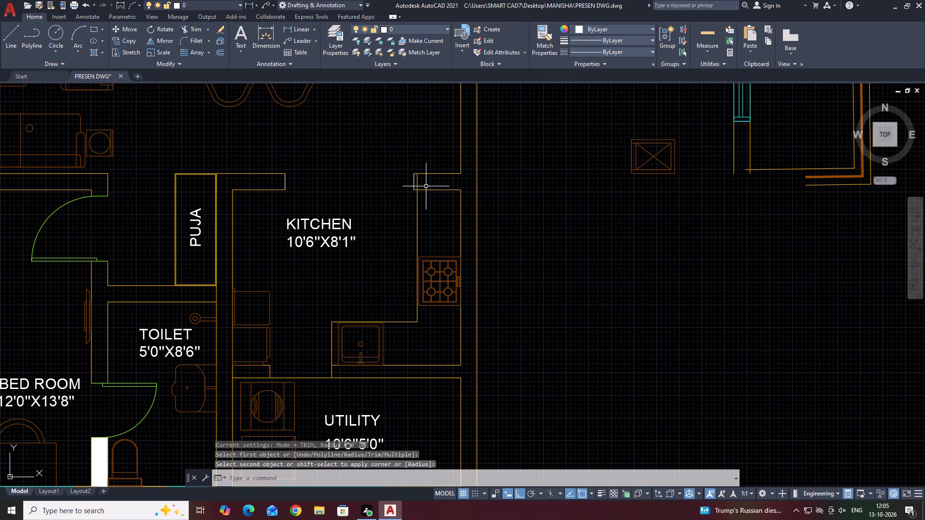
text(TR)
key(space)
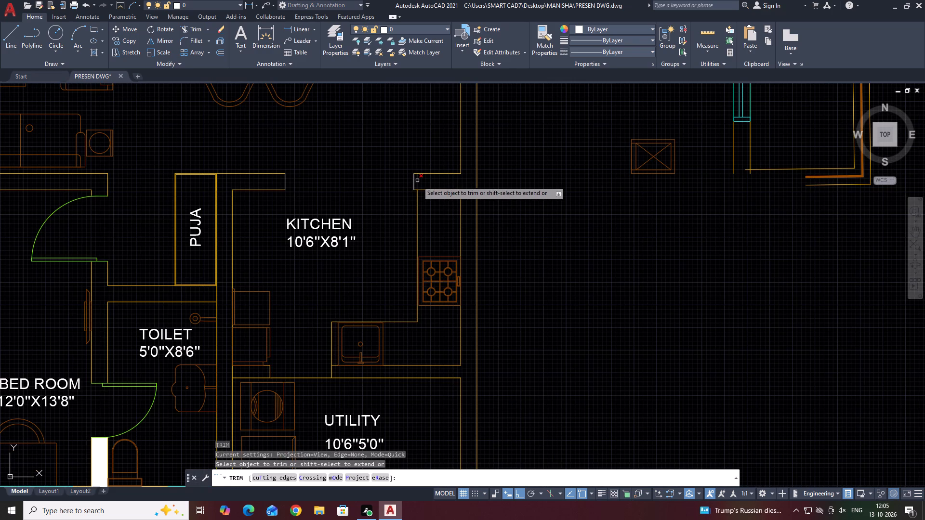
click(417, 181)
key(Escape)
Erase the door in the LIVING&DRAWING outer wall beside BED ROOM 01.
middle_drag(564, 242, 492, 200)
middle_drag(272, 303, 340, 247)
middle_drag(333, 223, 402, 341)
scroll(408, 341, down, 1)
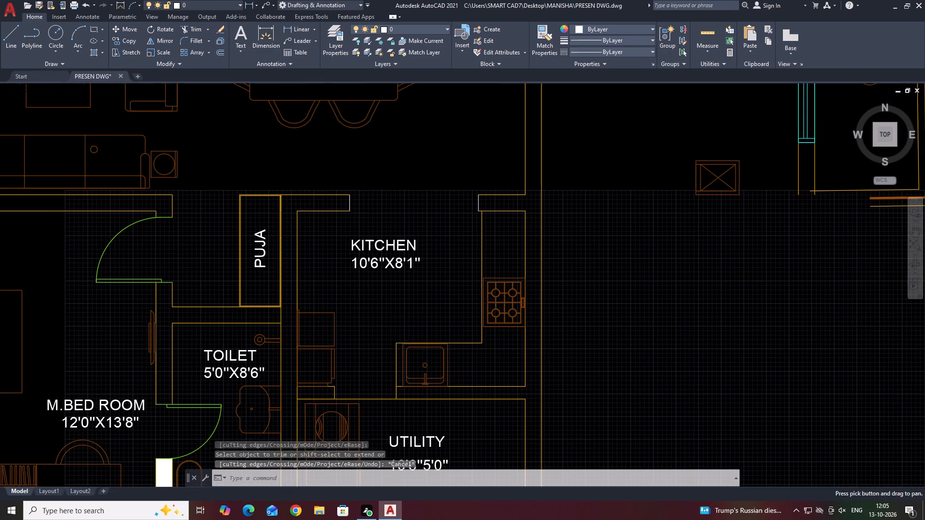
middle_drag(486, 220, 479, 228)
middle_drag(482, 230, 479, 267)
scroll(483, 231, down, 1)
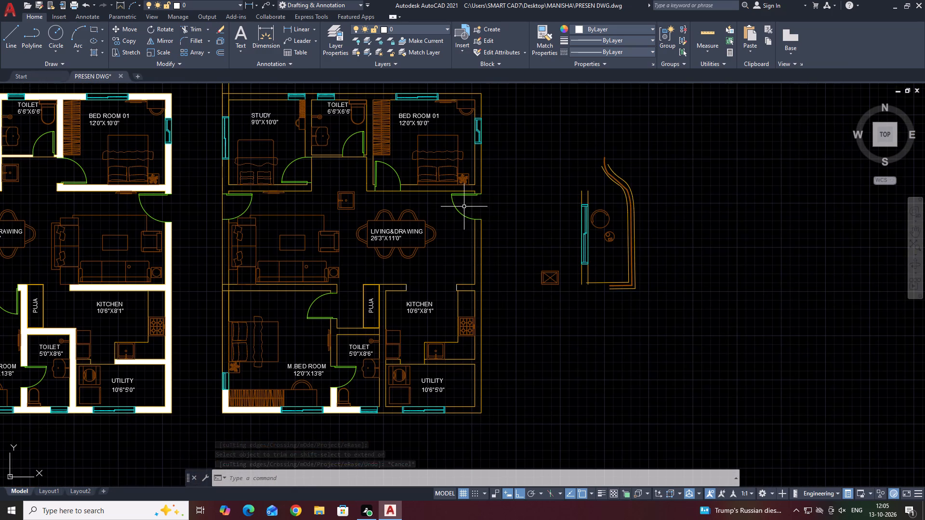
click(462, 206)
click(453, 215)
right_click(501, 224)
right_click(484, 246)
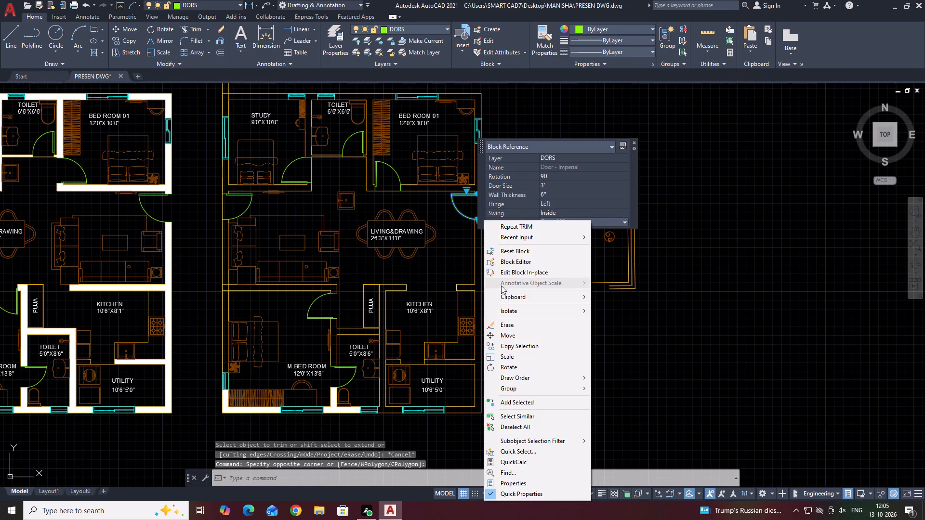
click(504, 327)
Extend the living-side wall lines of the KITCHEN and BED ROOM 01 to the flat's outermost vertical wall line.
middle_drag(490, 197, 413, 192)
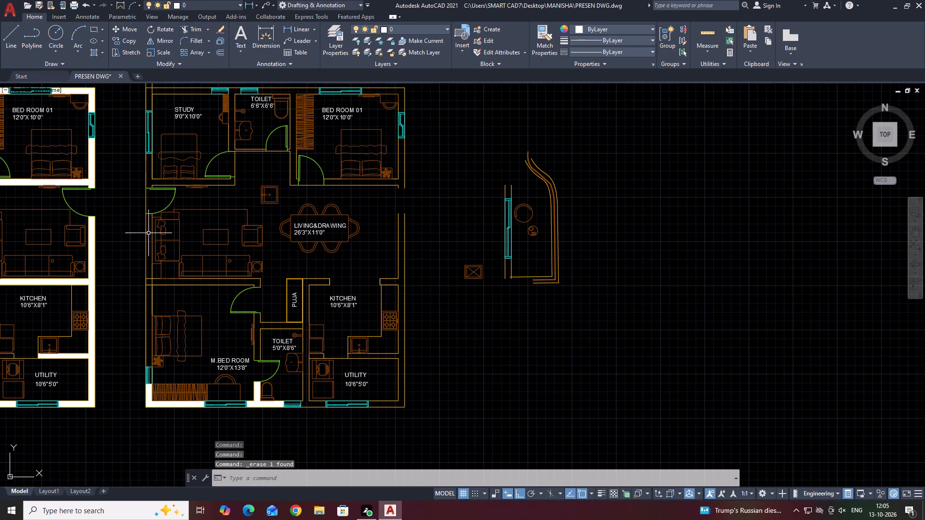
key(e)
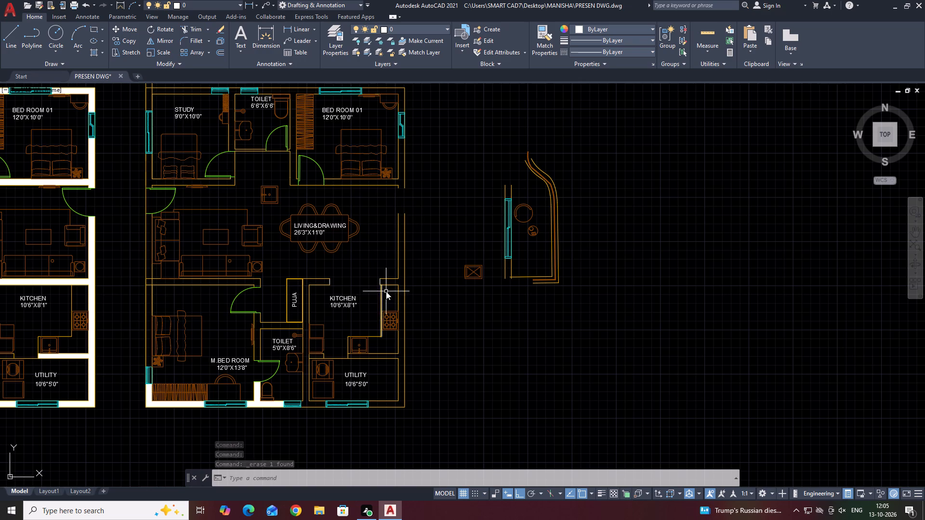
key(x)
key(space)
click(392, 280)
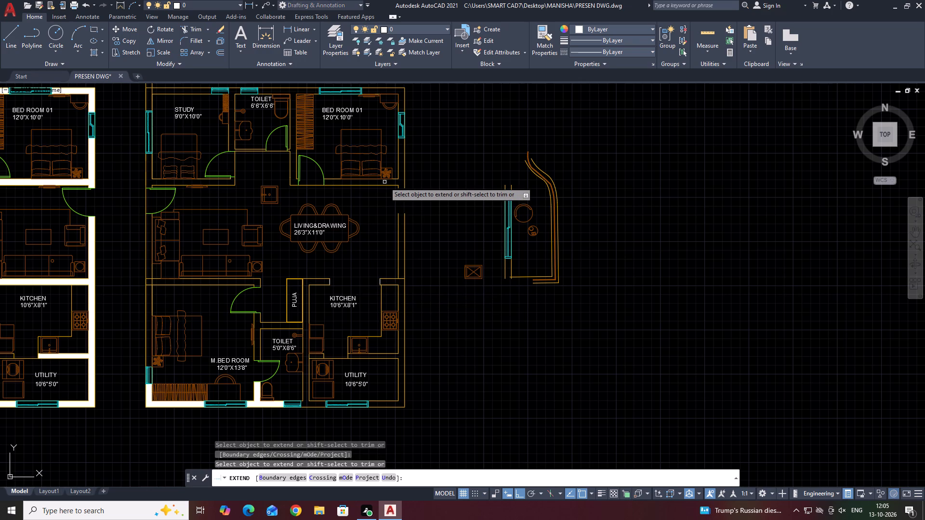
click(389, 184)
key(Escape)
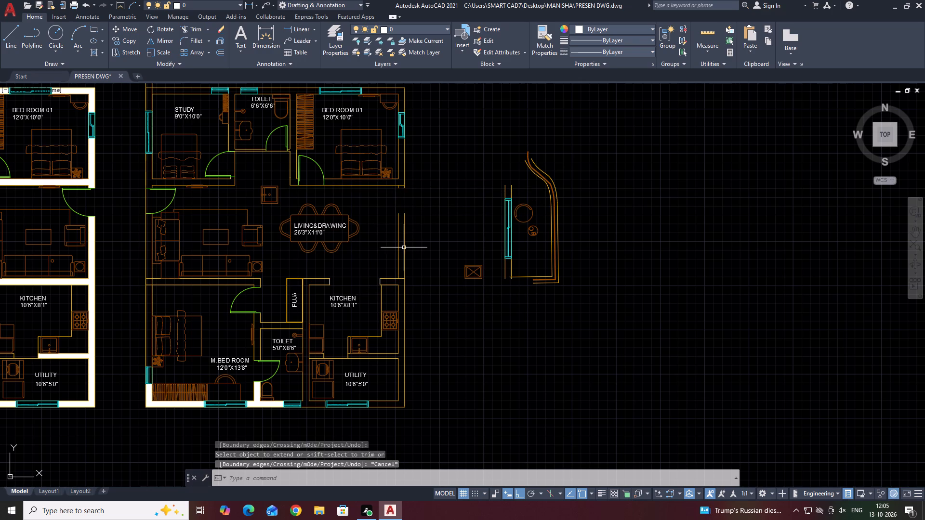
Trim both vertical outer wall lines beside LIVING&DRAWING between the KITCHEN and BED ROOM 01 walls, including the leftover ends.
text(TR)
key(space)
click(431, 239)
click(369, 234)
scroll(401, 184, up, 3)
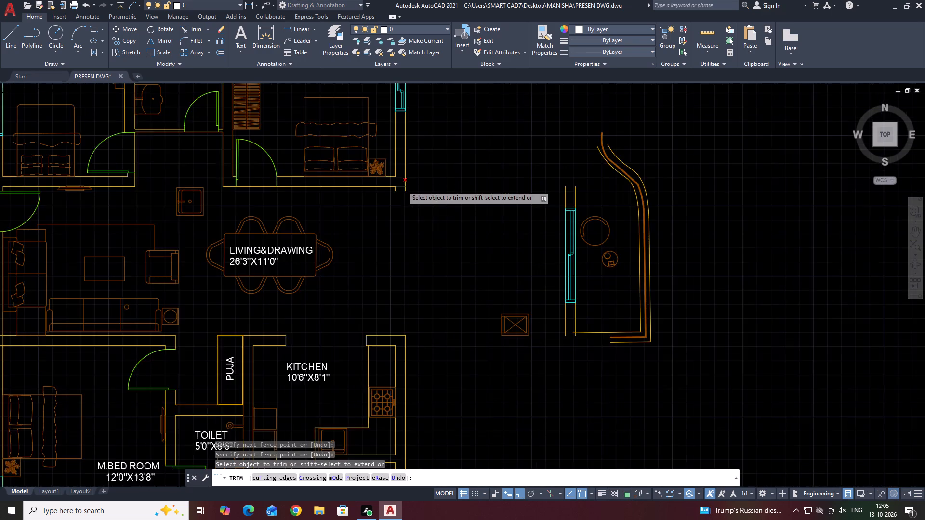
click(356, 199)
click(449, 208)
drag(371, 201, 379, 201)
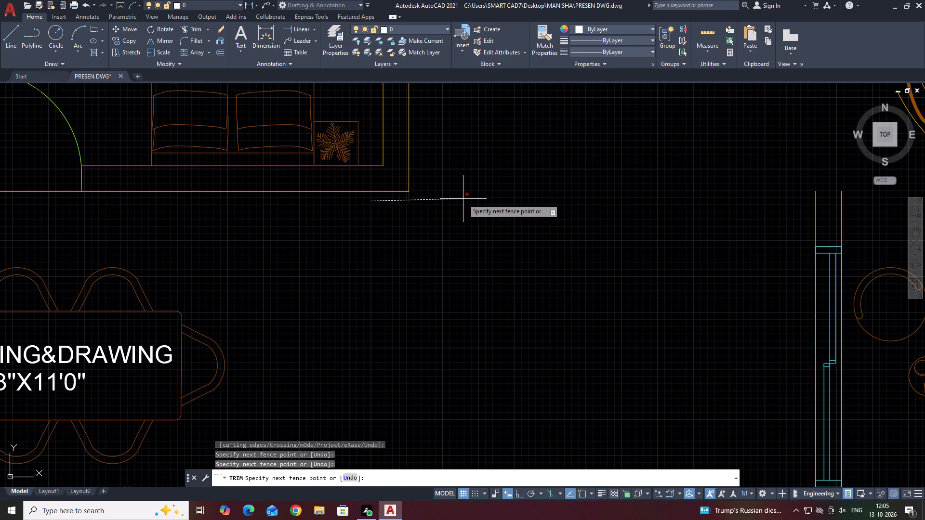
click(463, 199)
scroll(462, 254, down, 7)
key(Escape)
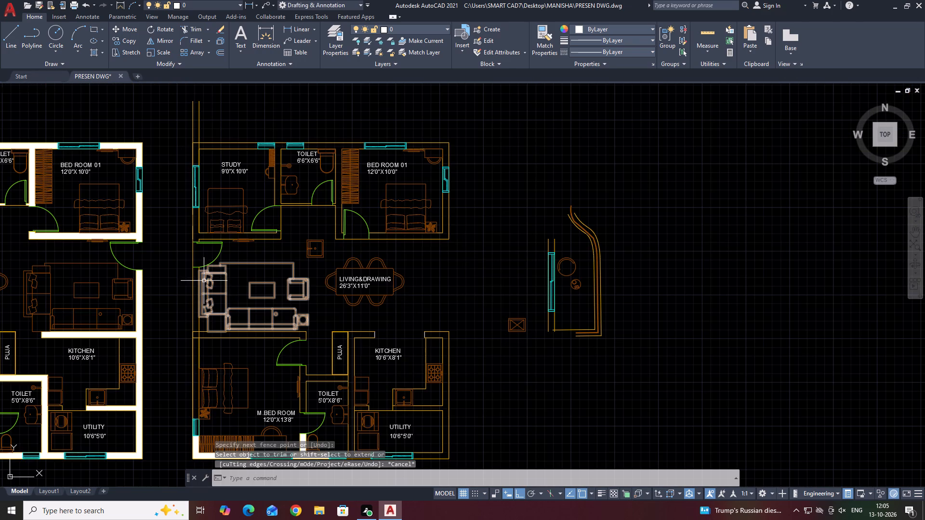
Trim the overlapping line ends where the LIVING&DRAWING outer wall meets the M.BED ROOM partition, below the sofa.
key(t)
key(r)
key(space)
scroll(200, 332, up, 3)
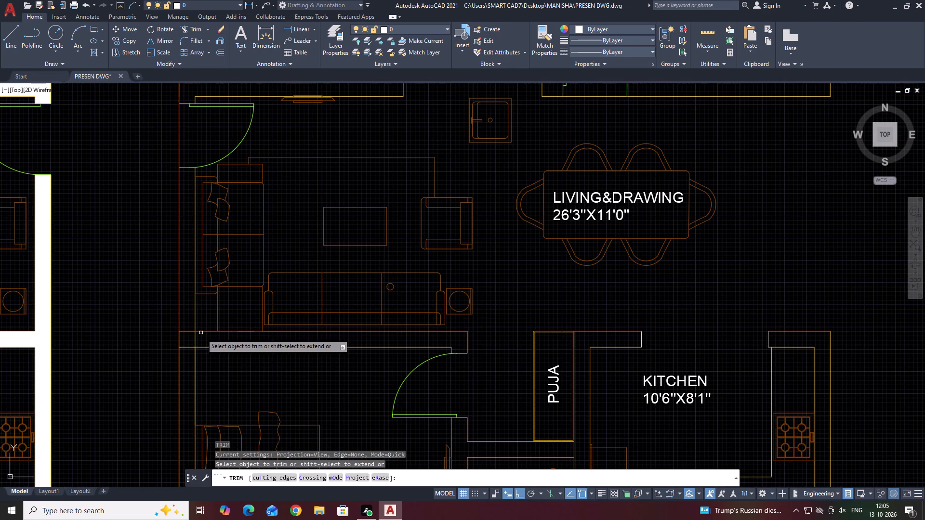
click(201, 339)
click(185, 326)
key(Escape)
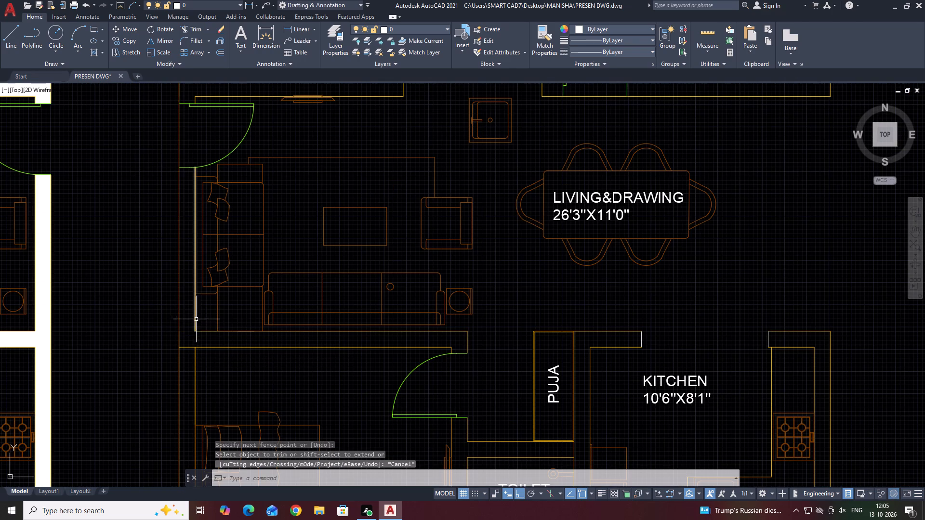
Offset the inner wall line behind the LIVING&DRAWING sofa 26'3" across the room, past the dining table.
click(191, 315)
click(200, 314)
click(197, 303)
click(190, 317)
middle_drag(271, 333, 266, 334)
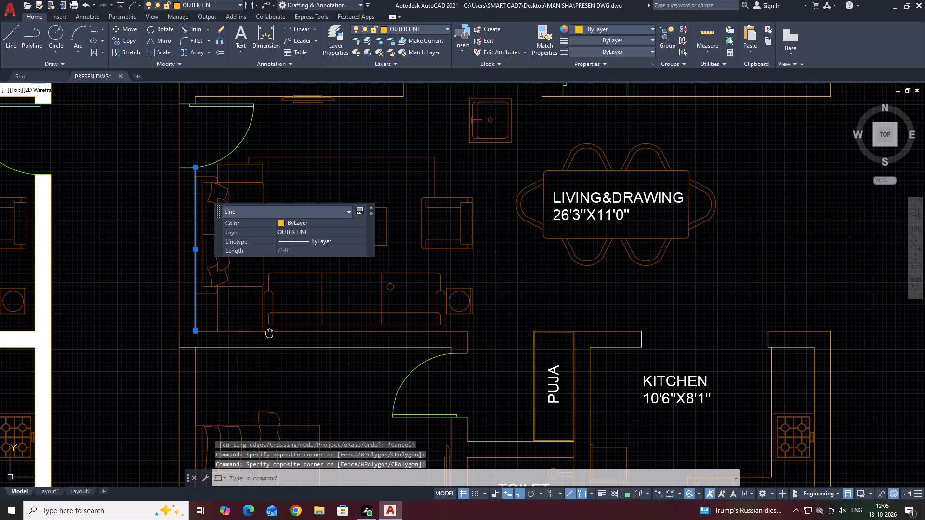
middle_drag(266, 334, 235, 344)
text(O)
key(space)
key(3)
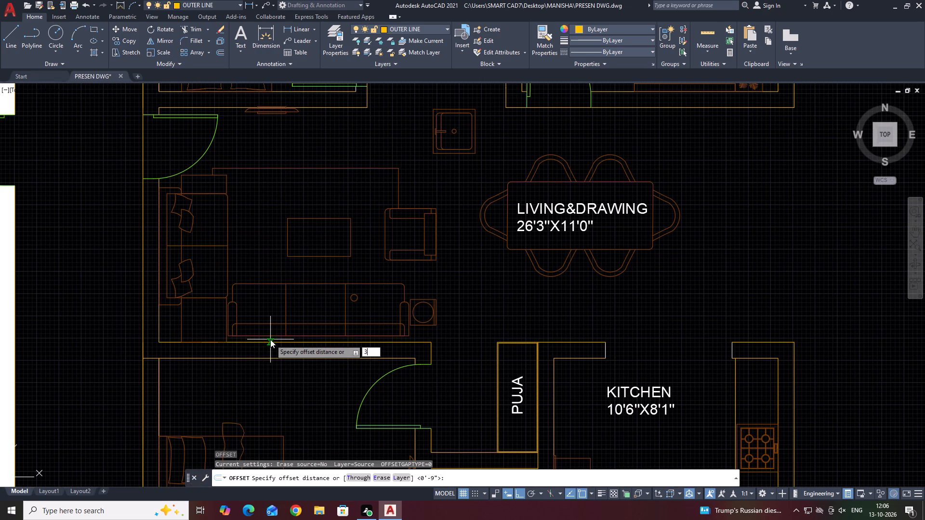
key(BackSpace)
text(26'3)
key(Return)
click(638, 312)
middle_drag(714, 284, 670, 278)
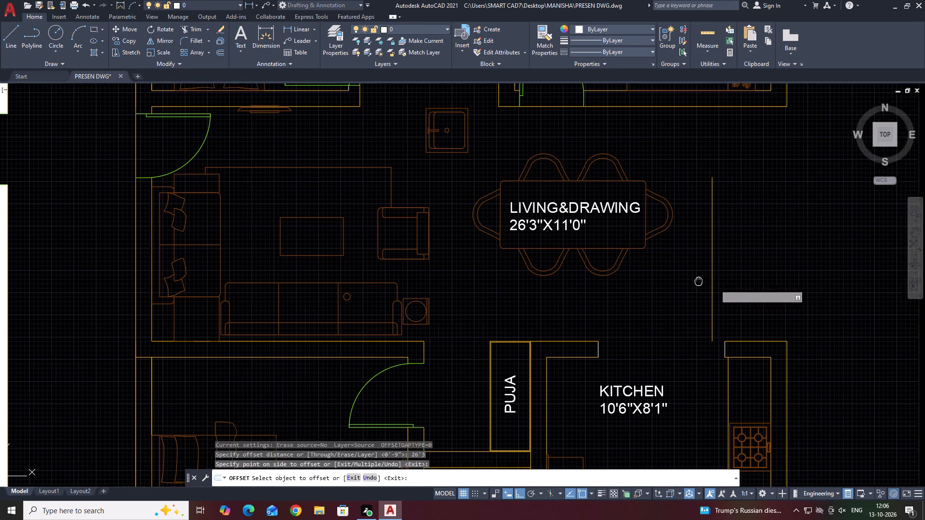
middle_drag(670, 278, 480, 262)
key(space)
Offset the new vertical wall line beside the dining table 9" outward, toward the detached balcony.
click(499, 211)
click(476, 236)
key(o)
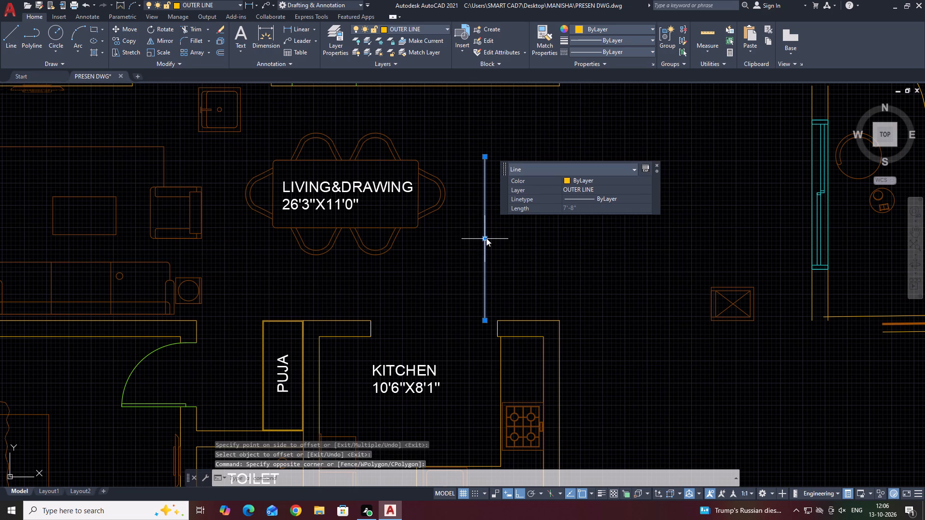
key(space)
key(9)
key(space)
click(583, 208)
key(Escape)
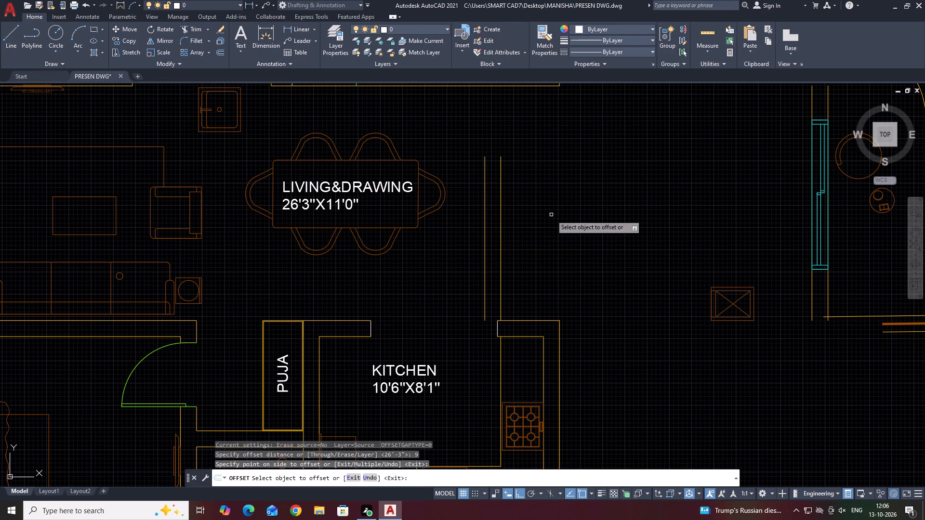
Fillet the two new vertical wall lines to the outer and inner lines of the KITCHEN's stove-side wall stub with square corners.
middle_drag(564, 201, 528, 242)
middle_drag(463, 330, 466, 327)
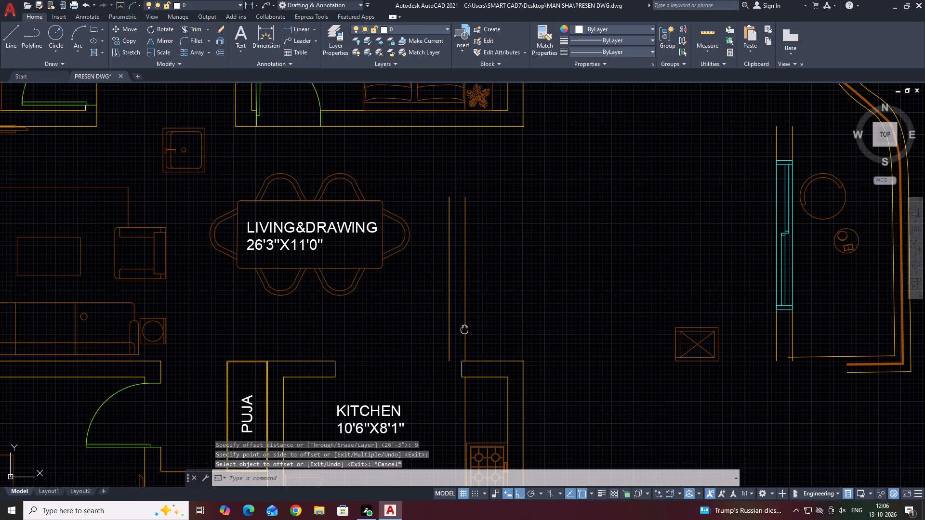
middle_drag(466, 327, 465, 239)
middle_drag(501, 260, 494, 254)
scroll(499, 258, up, 1)
text(F)
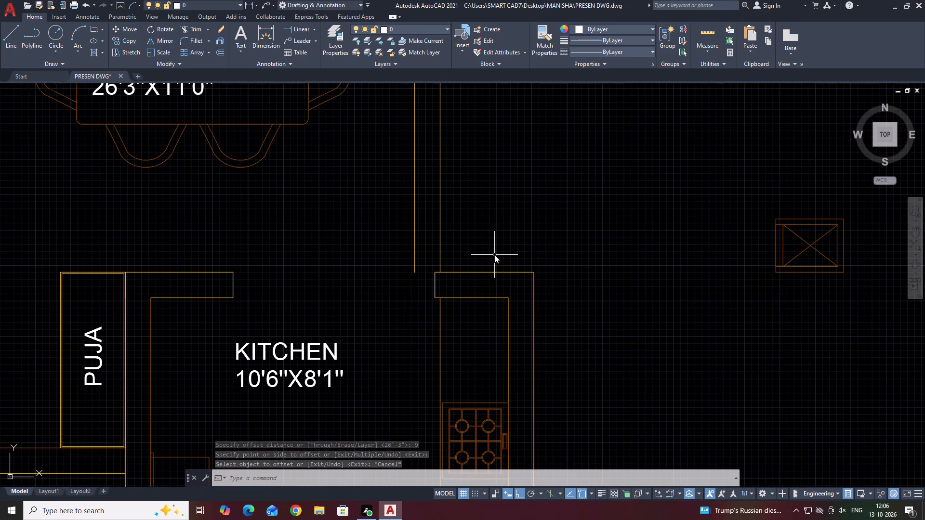
key(space)
click(459, 273)
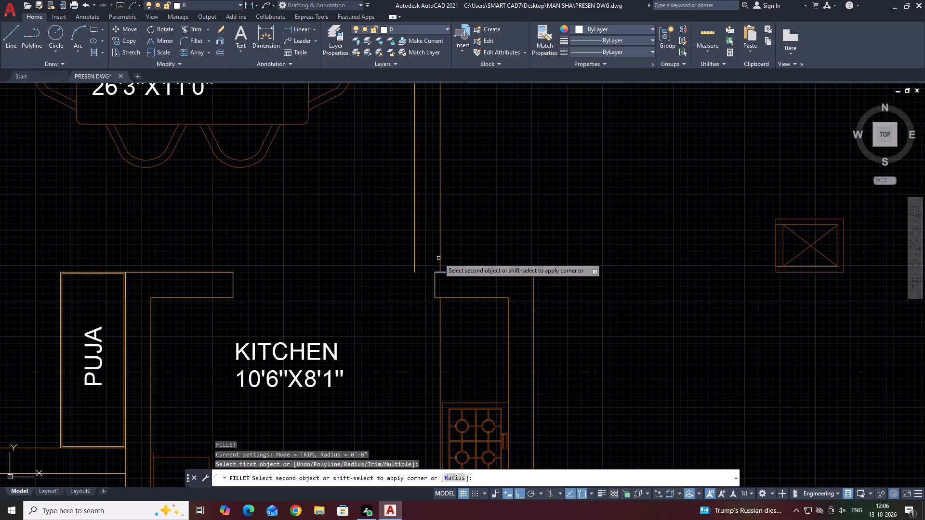
click(439, 258)
key(space)
click(451, 297)
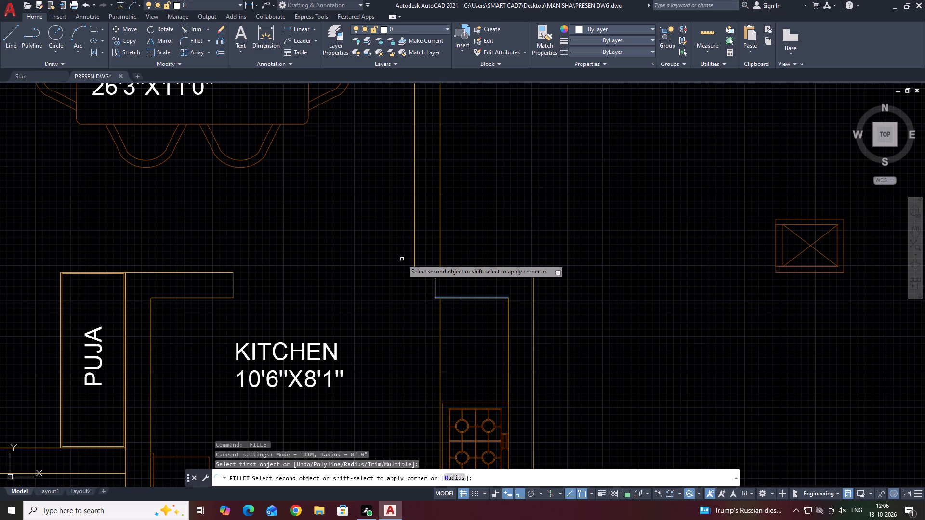
click(416, 263)
click(413, 260)
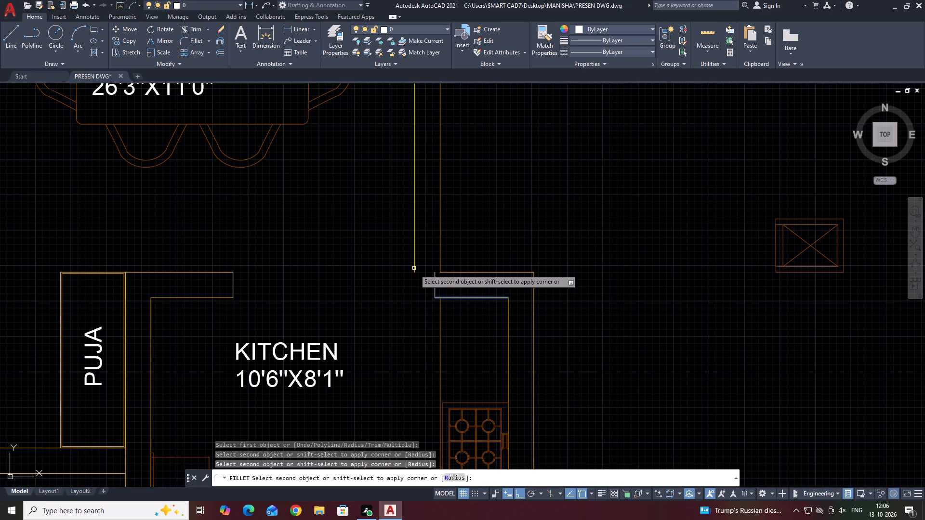
click(415, 260)
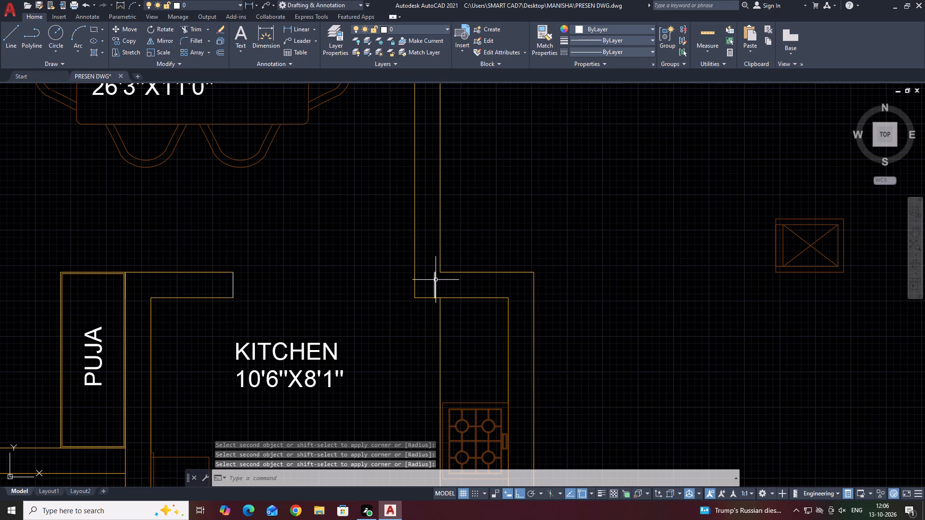
Erase the old end line left inside the KITCHEN's stove-side wall stub.
click(436, 279)
key(Delete)
Extend both new LIVING&DRAWING outer wall lines up to the BED ROOM 01 wall.
scroll(432, 281, down, 3)
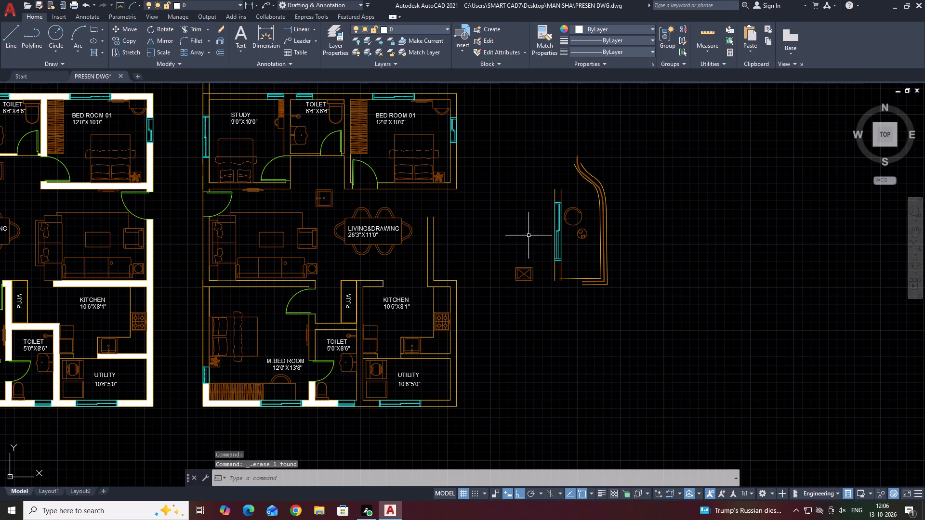
key(e)
key(x)
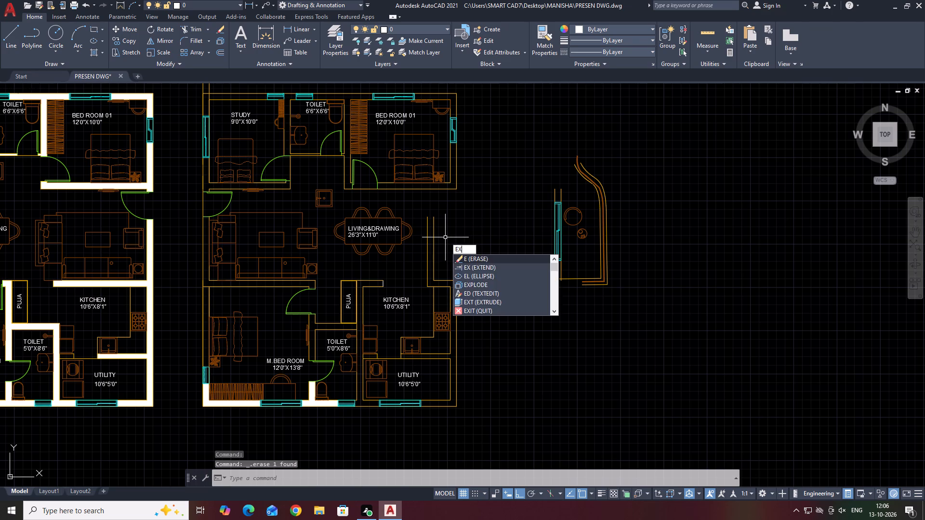
key(space)
drag(452, 231, 438, 232)
click(417, 237)
drag(451, 218, 447, 217)
click(425, 202)
key(Escape)
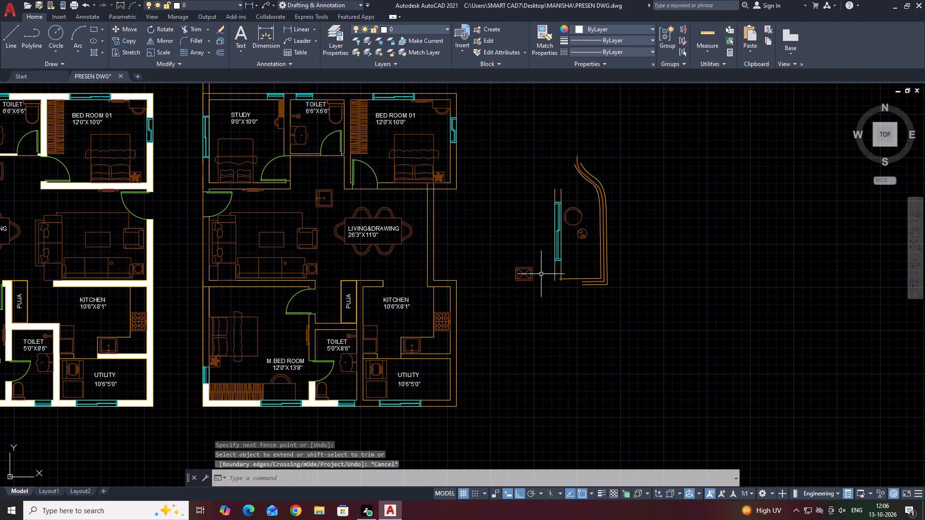
Rotate the loose crossed square symbol between the flat and the detached balcony by 180 degrees.
middle_drag(531, 270, 486, 252)
click(494, 265)
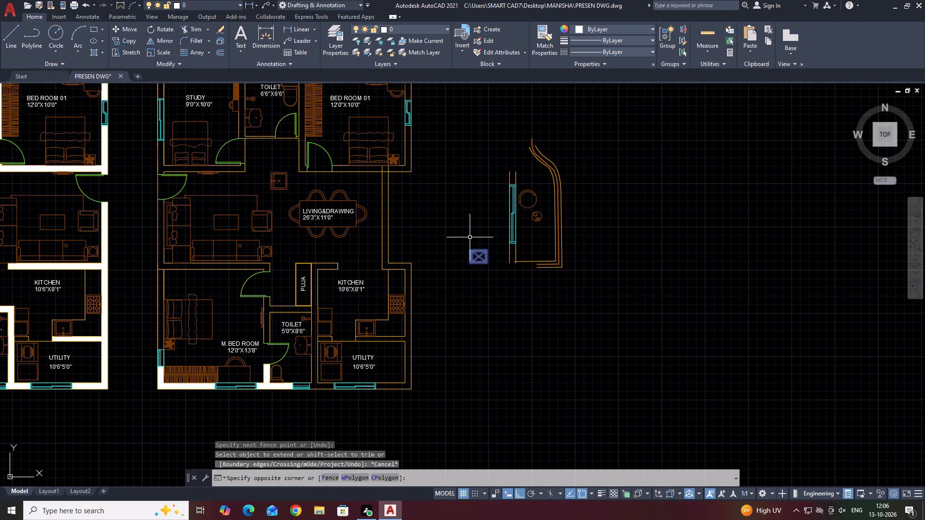
click(470, 237)
key(r)
text(O)
key(space)
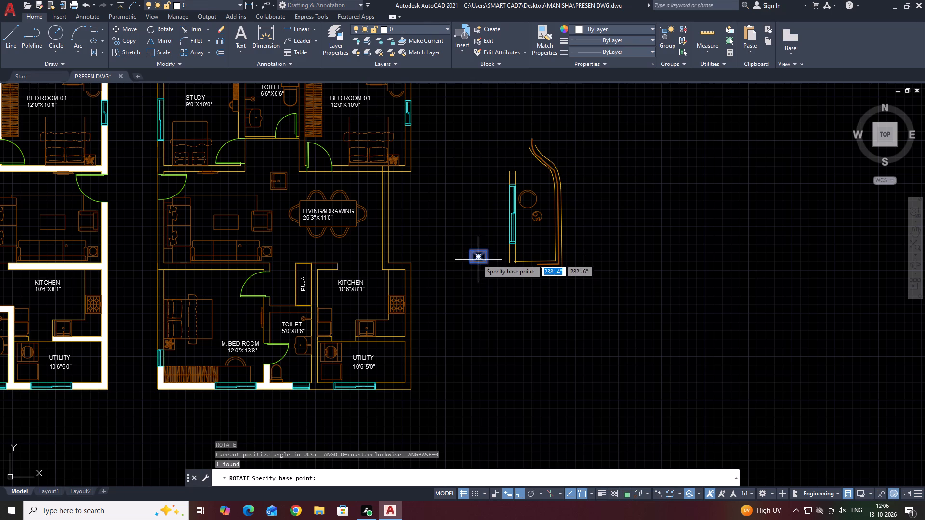
click(479, 258)
click(413, 247)
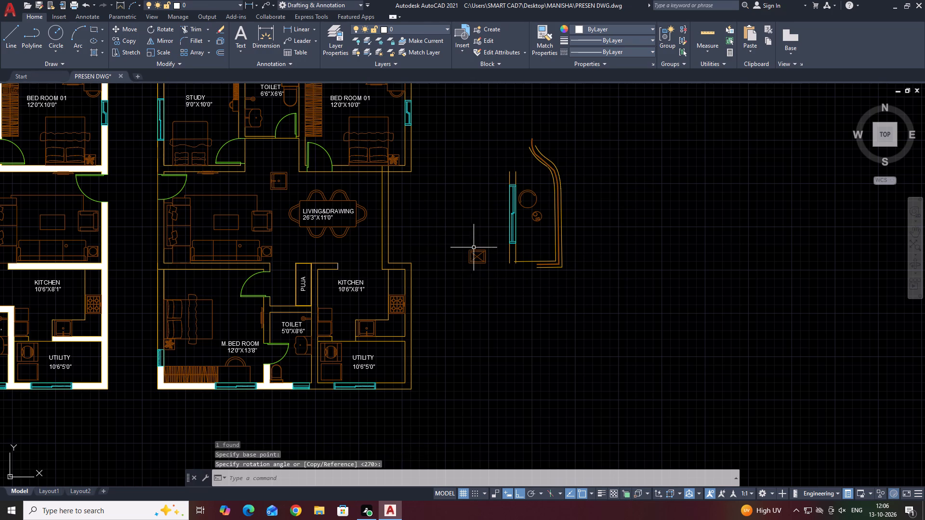
Move the crossed square symbol by its lower corner into the outside corner where the new living wall meets the KITCHEN wall.
click(476, 247)
click(467, 258)
text(M)
key(space)
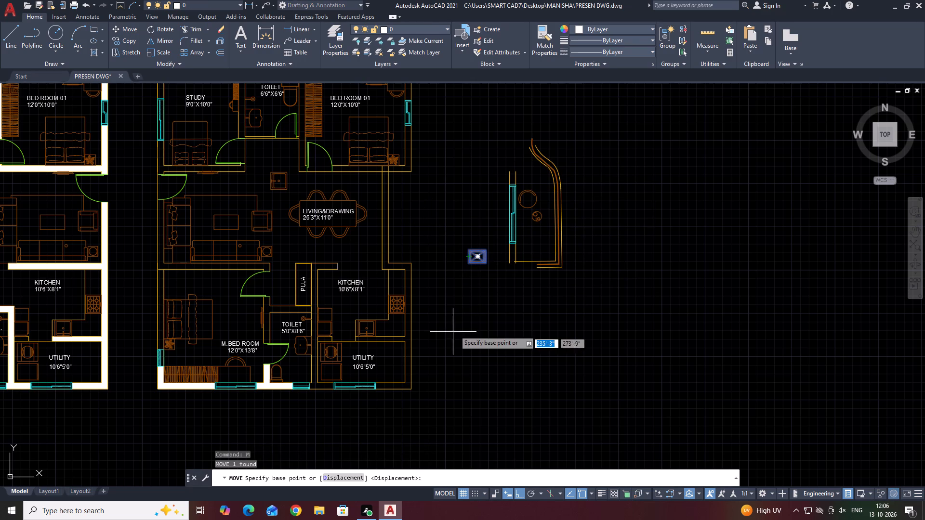
scroll(455, 289, up, 4)
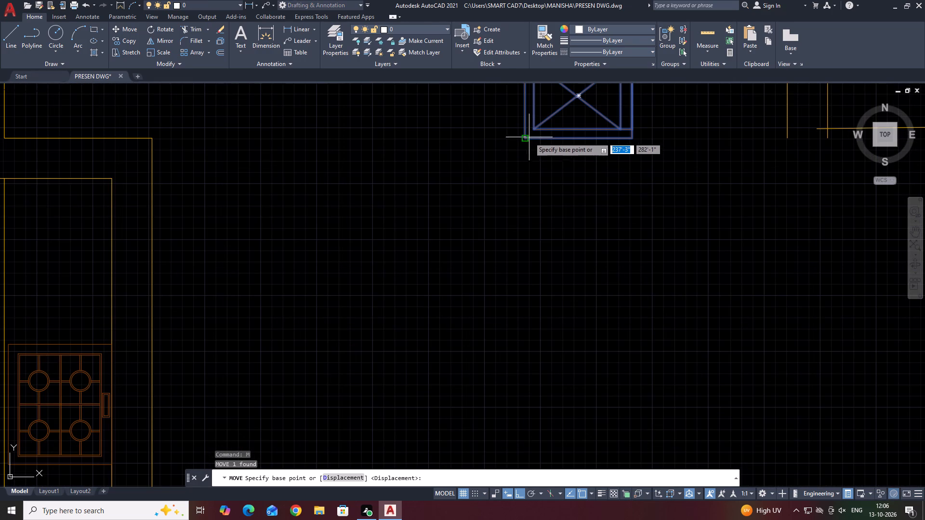
click(526, 137)
scroll(530, 176, down, 3)
click(404, 174)
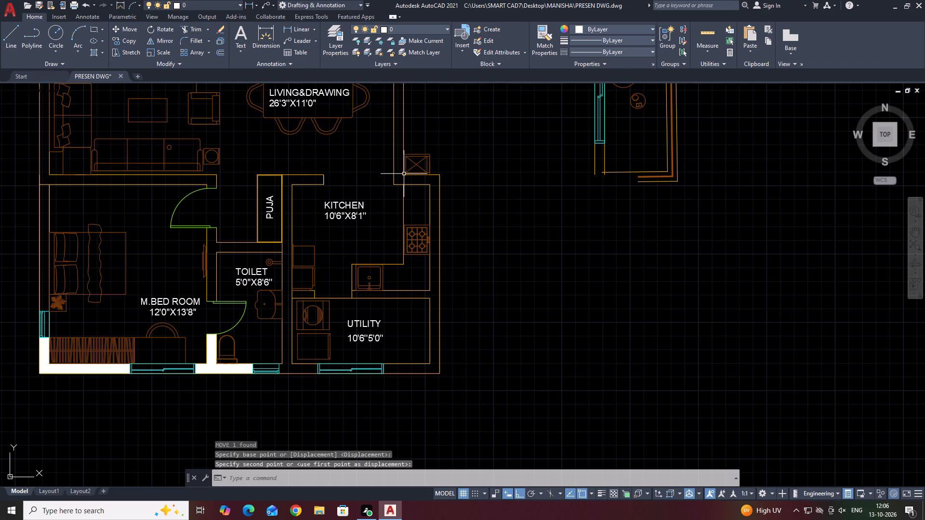
middle_drag(491, 131, 471, 241)
scroll(564, 228, down, 1)
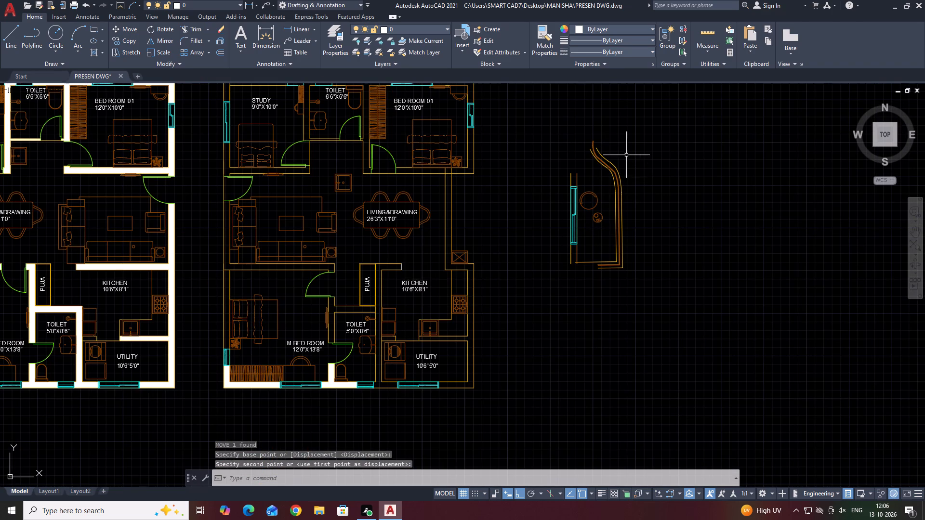
Rotate the detached balcony's curved parapet and railing lines by 180 degrees.
click(629, 148)
click(614, 277)
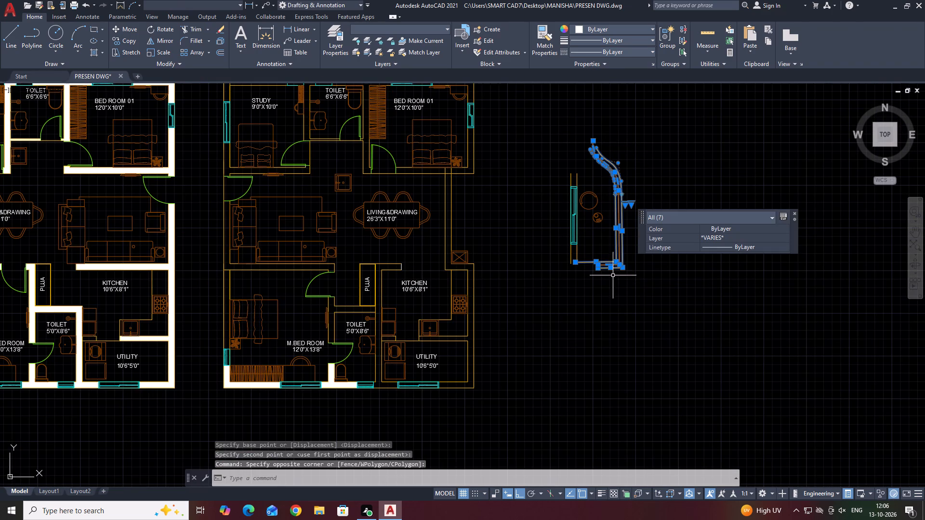
middle_drag(615, 163, 514, 185)
text(RO)
key(space)
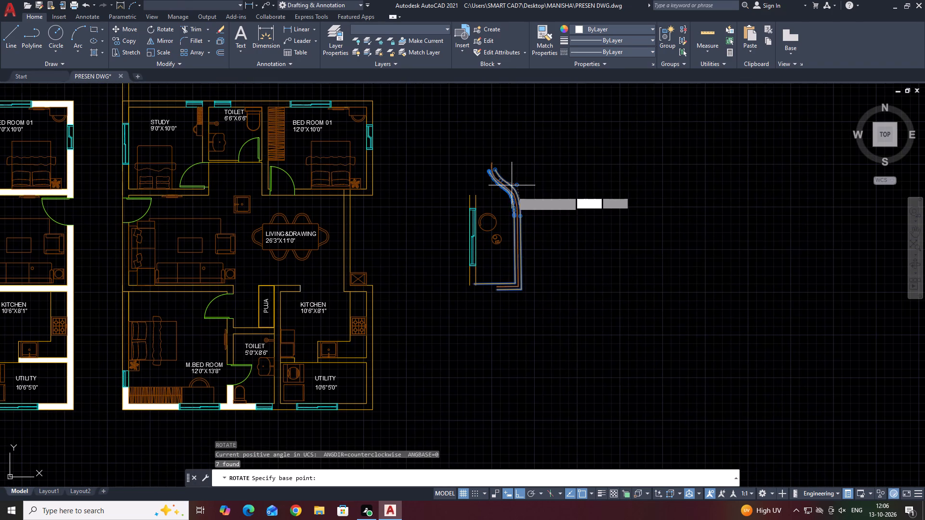
drag(499, 263, 512, 257)
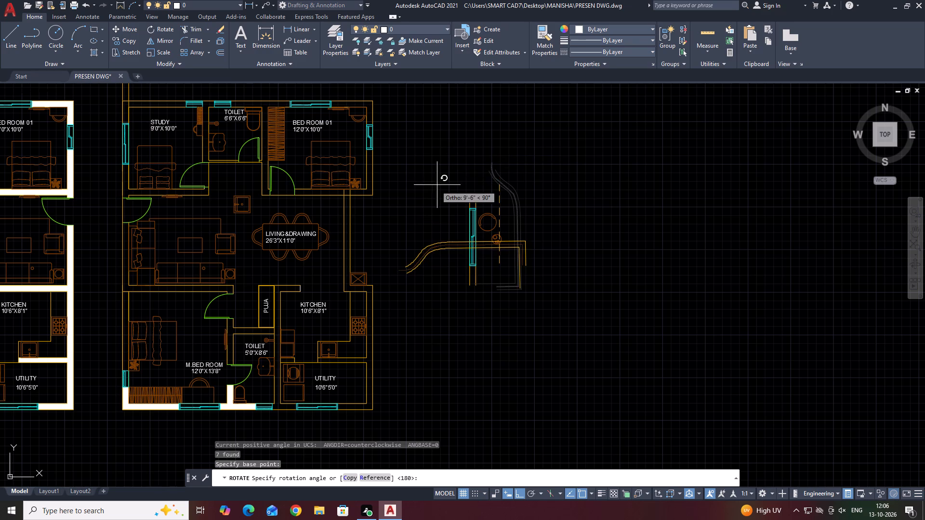
click(393, 227)
Move all the rotated parapet and railing lines horizontally outward, clear of the balcony window and furniture.
middle_drag(489, 206, 463, 188)
scroll(458, 213, up, 3)
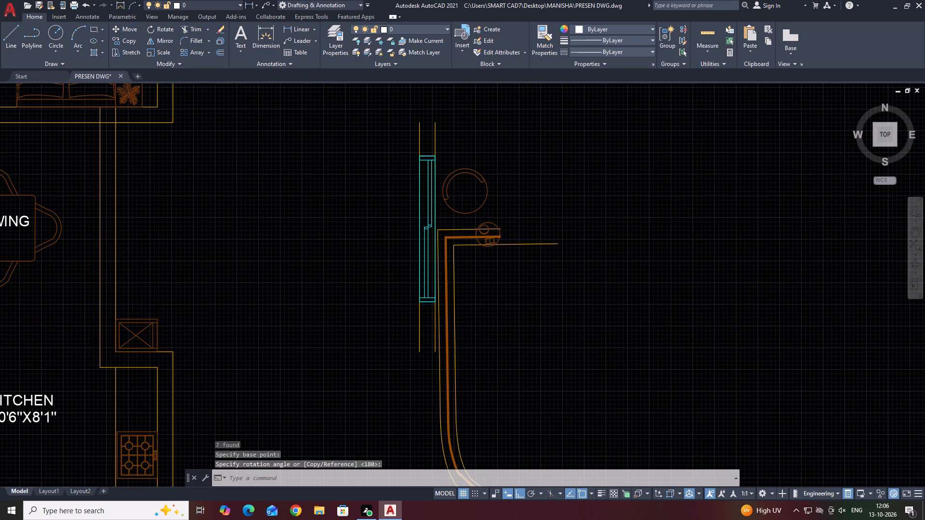
drag(539, 221, 531, 222)
key(Escape)
scroll(494, 191, down, 2)
middle_drag(548, 219, 547, 213)
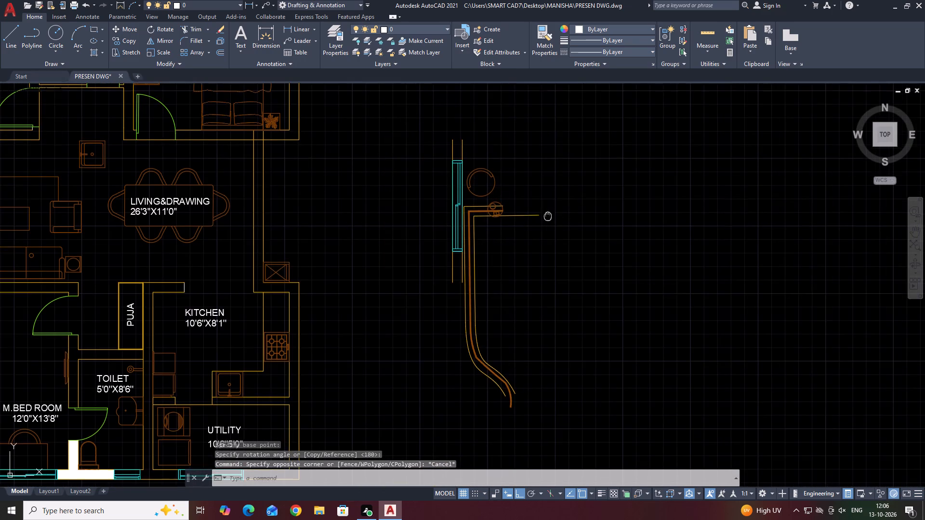
middle_drag(547, 213, 531, 194)
click(497, 273)
click(438, 330)
scroll(466, 175, up, 3)
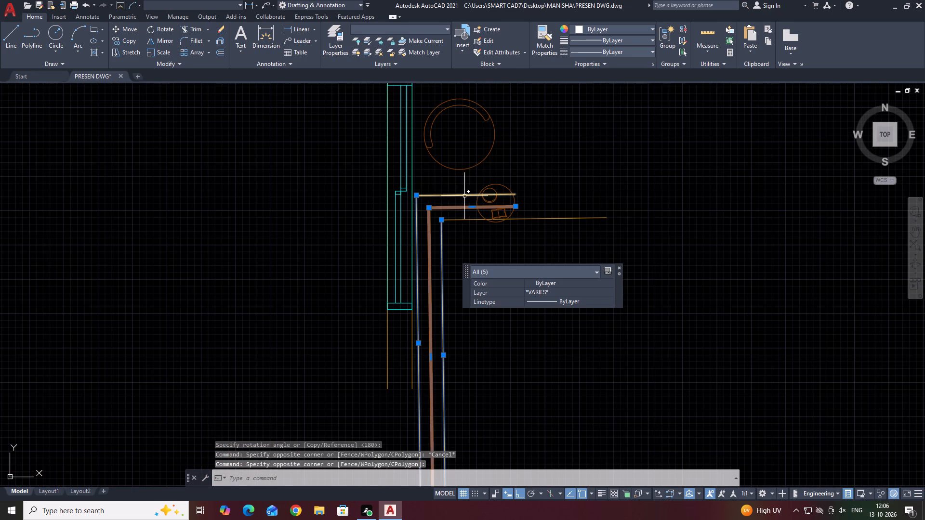
click(458, 184)
drag(451, 238, 449, 244)
middle_drag(411, 235, 319, 185)
text(M)
key(space)
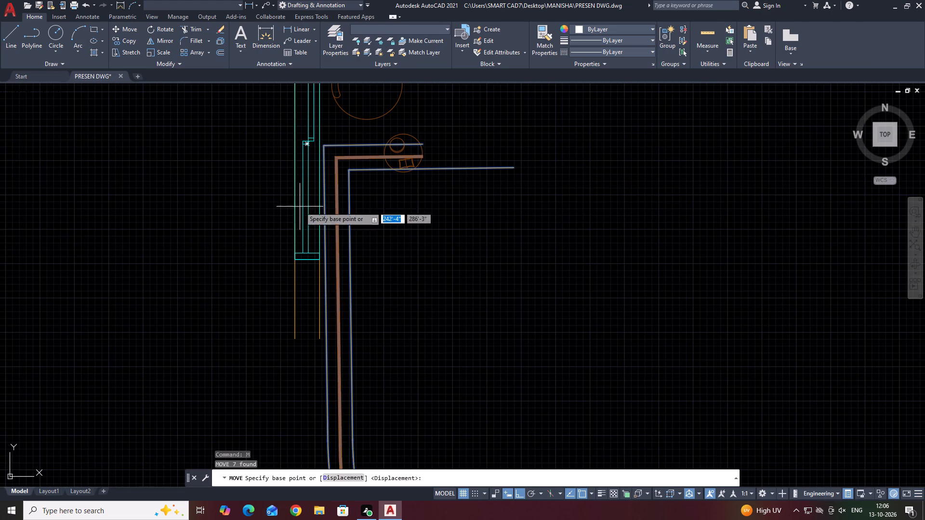
click(249, 221)
drag(426, 228, 418, 225)
scroll(343, 184, down, 3)
scroll(445, 175, down, 4)
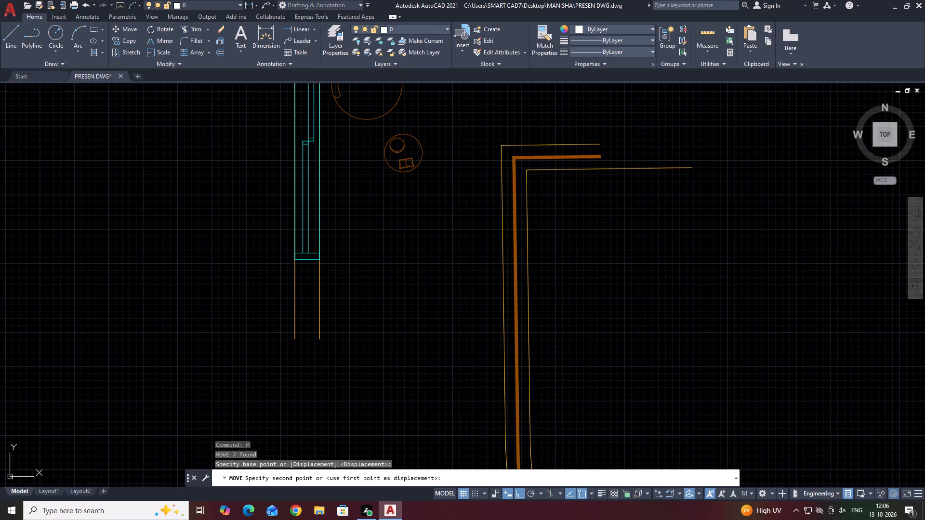
scroll(535, 171, down, 2)
scroll(701, 118, down, 2)
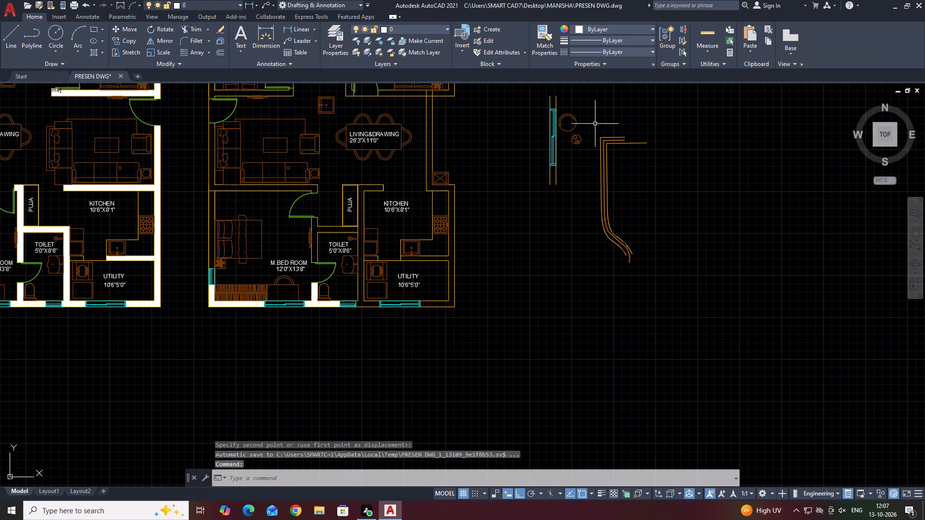
Mirror the balcony's curved parapet and railing lines about a vertical axis, erasing the source objects.
drag(595, 123, 595, 133)
click(674, 278)
middle_drag(655, 189, 518, 221)
text(MI)
key(space)
click(514, 285)
click(533, 122)
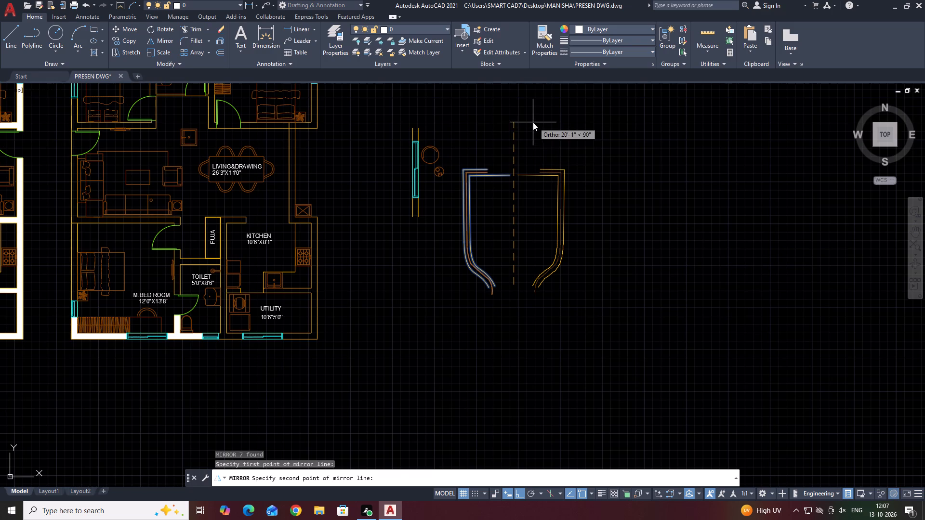
drag(557, 146, 533, 122)
scroll(830, 140, up, 1)
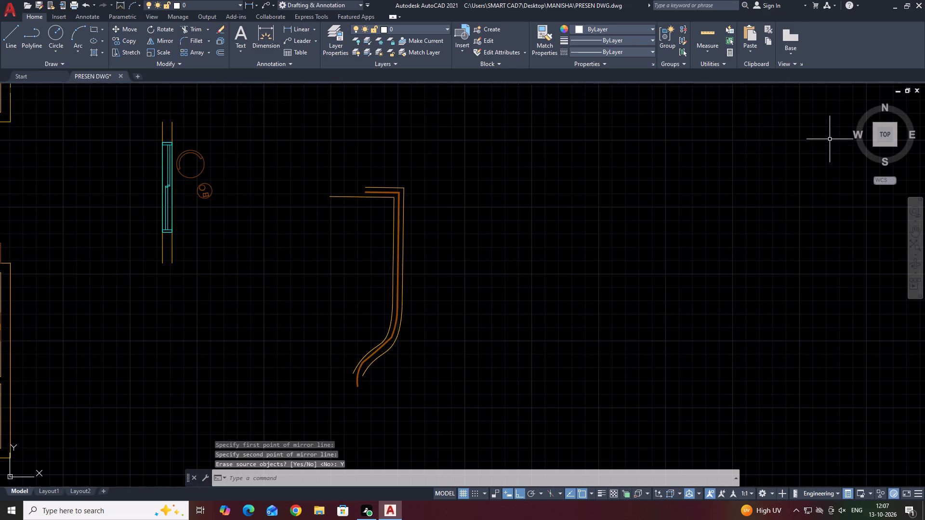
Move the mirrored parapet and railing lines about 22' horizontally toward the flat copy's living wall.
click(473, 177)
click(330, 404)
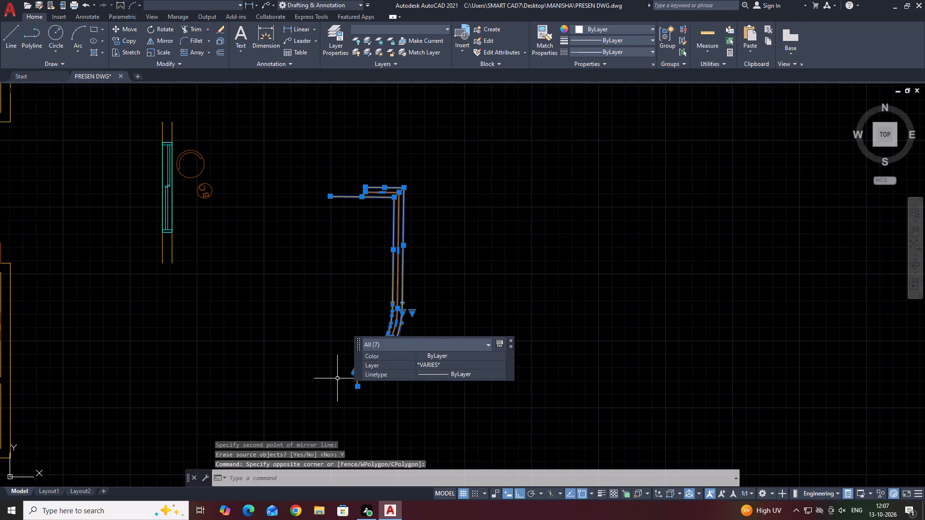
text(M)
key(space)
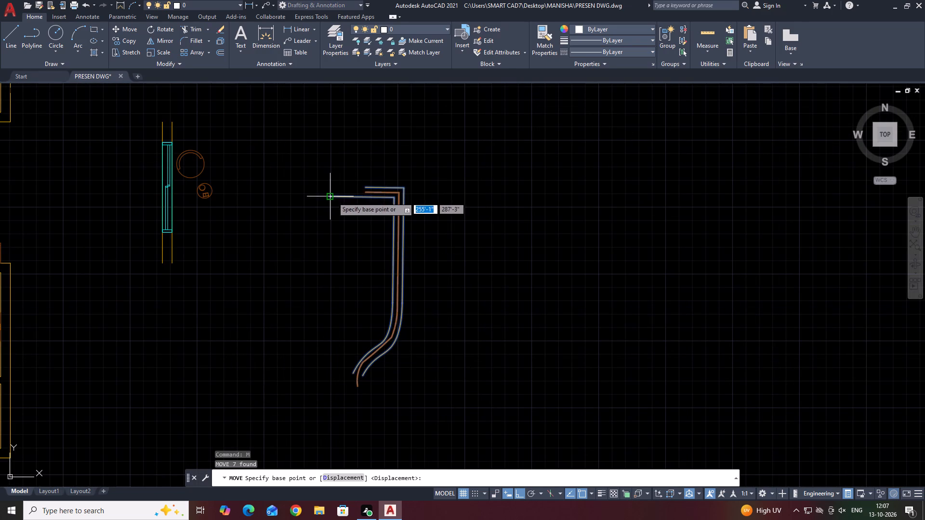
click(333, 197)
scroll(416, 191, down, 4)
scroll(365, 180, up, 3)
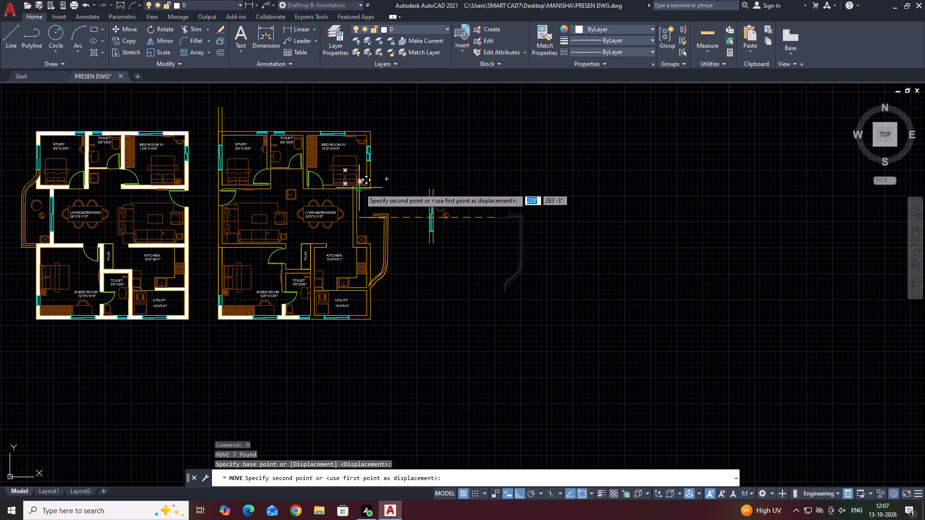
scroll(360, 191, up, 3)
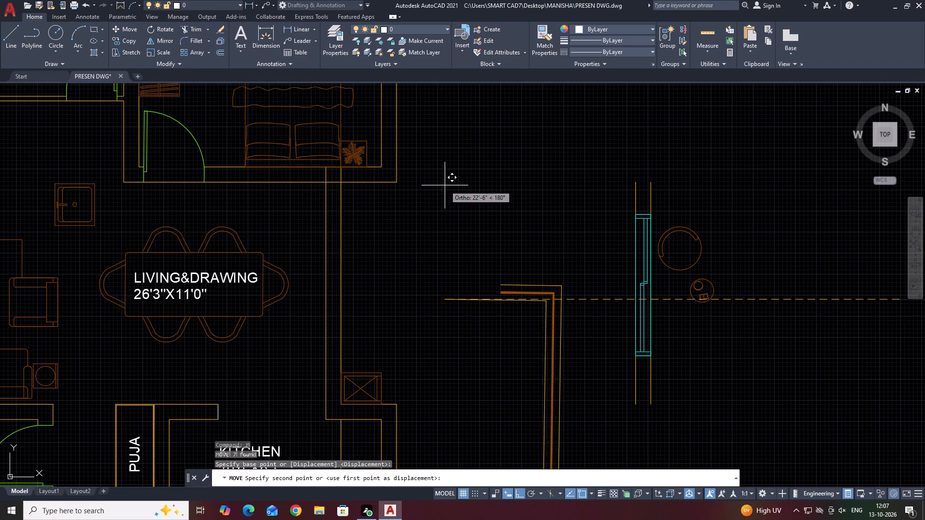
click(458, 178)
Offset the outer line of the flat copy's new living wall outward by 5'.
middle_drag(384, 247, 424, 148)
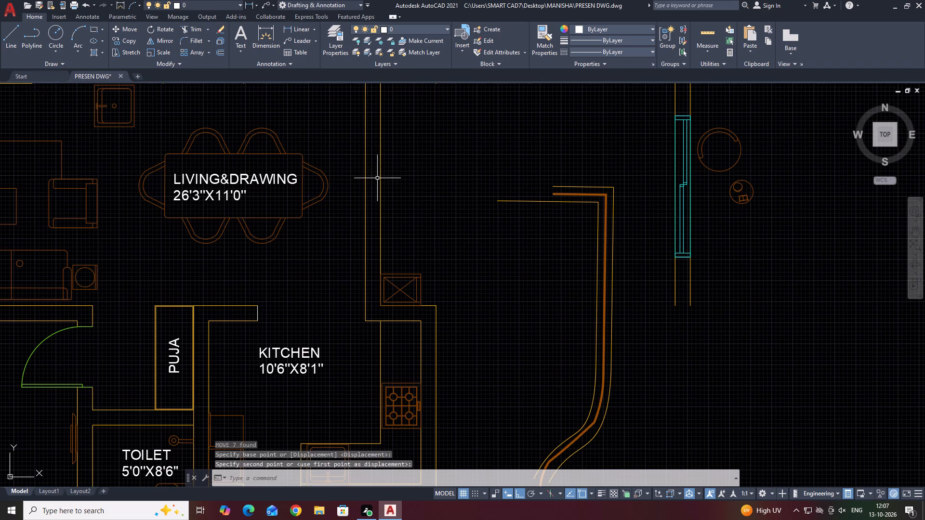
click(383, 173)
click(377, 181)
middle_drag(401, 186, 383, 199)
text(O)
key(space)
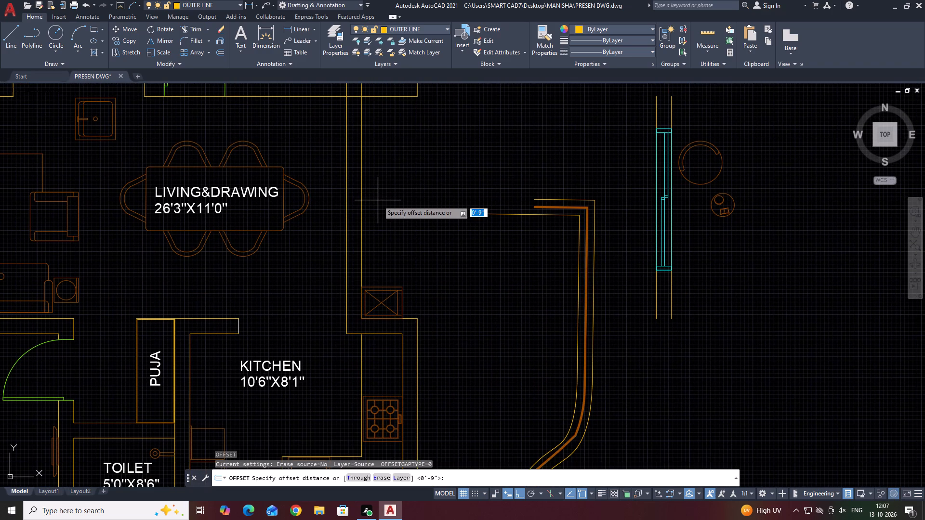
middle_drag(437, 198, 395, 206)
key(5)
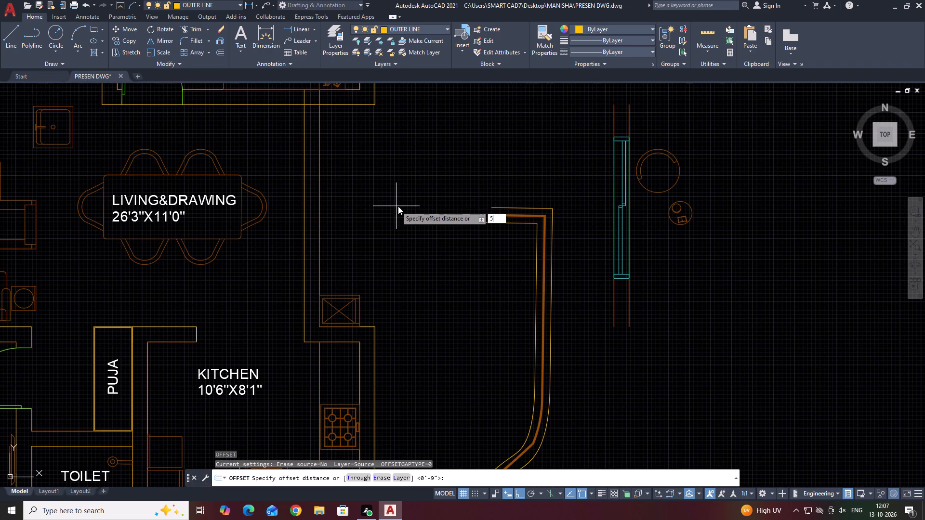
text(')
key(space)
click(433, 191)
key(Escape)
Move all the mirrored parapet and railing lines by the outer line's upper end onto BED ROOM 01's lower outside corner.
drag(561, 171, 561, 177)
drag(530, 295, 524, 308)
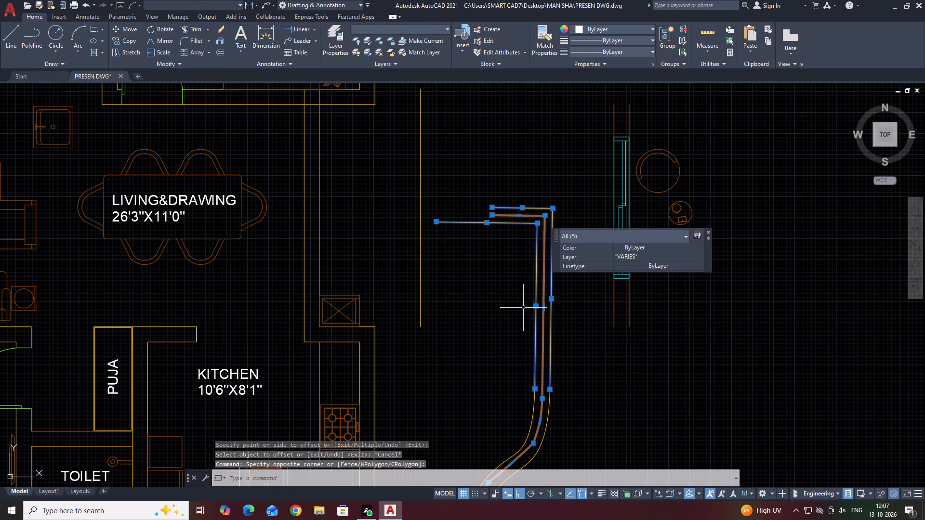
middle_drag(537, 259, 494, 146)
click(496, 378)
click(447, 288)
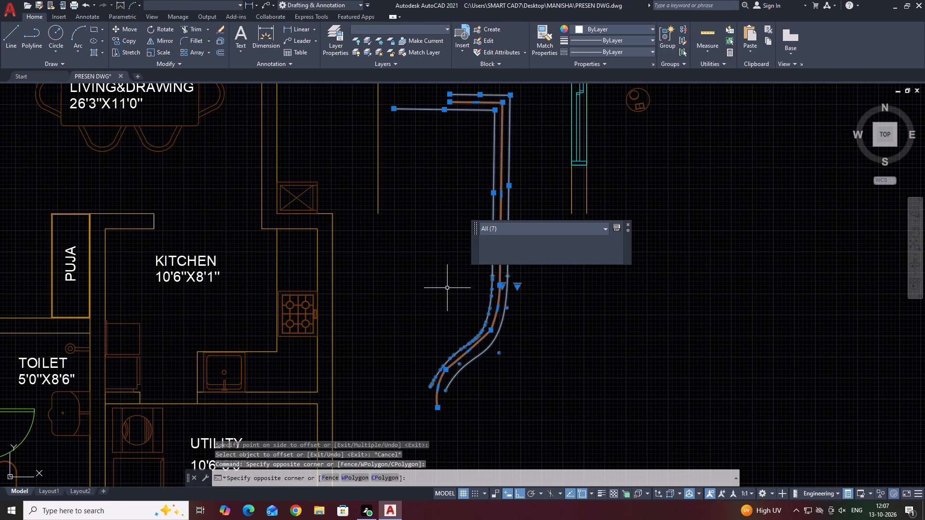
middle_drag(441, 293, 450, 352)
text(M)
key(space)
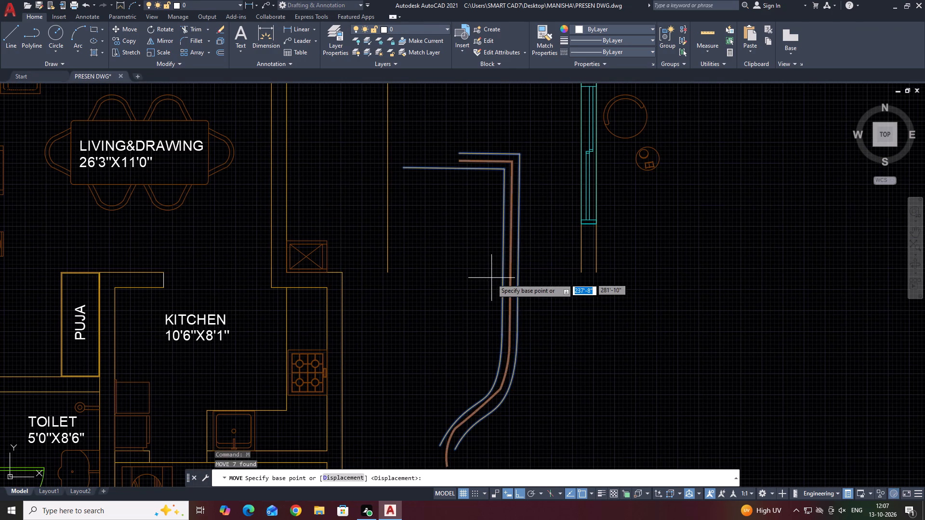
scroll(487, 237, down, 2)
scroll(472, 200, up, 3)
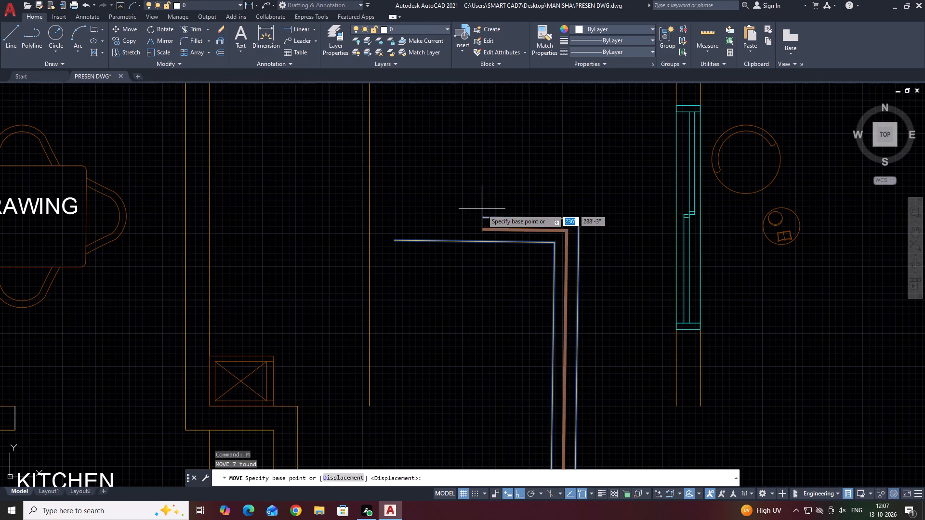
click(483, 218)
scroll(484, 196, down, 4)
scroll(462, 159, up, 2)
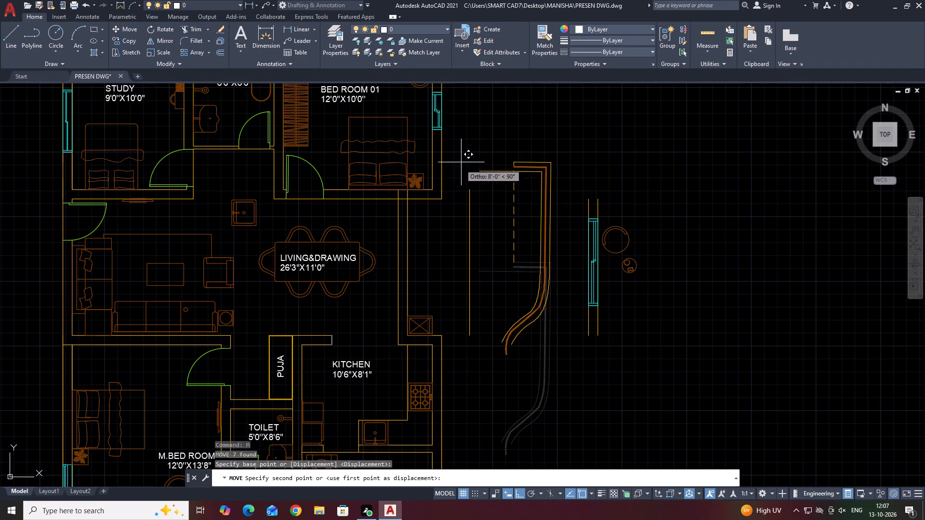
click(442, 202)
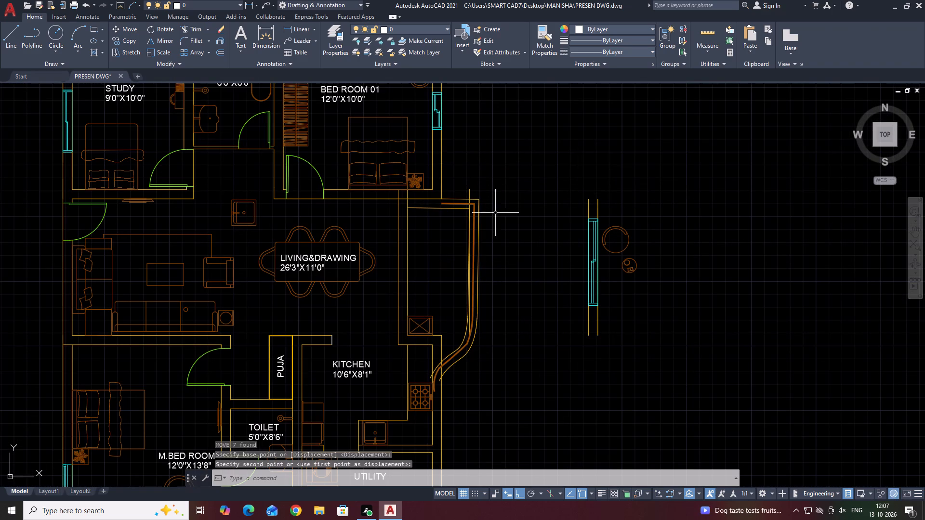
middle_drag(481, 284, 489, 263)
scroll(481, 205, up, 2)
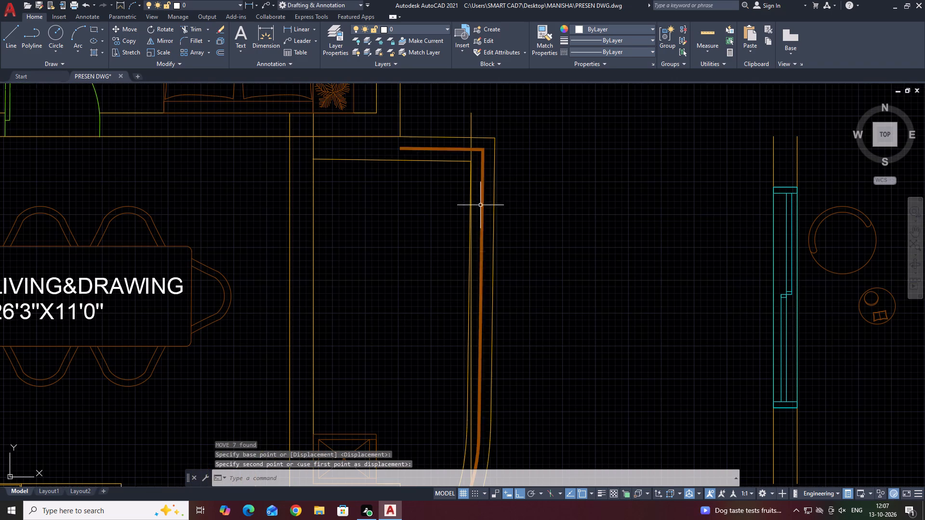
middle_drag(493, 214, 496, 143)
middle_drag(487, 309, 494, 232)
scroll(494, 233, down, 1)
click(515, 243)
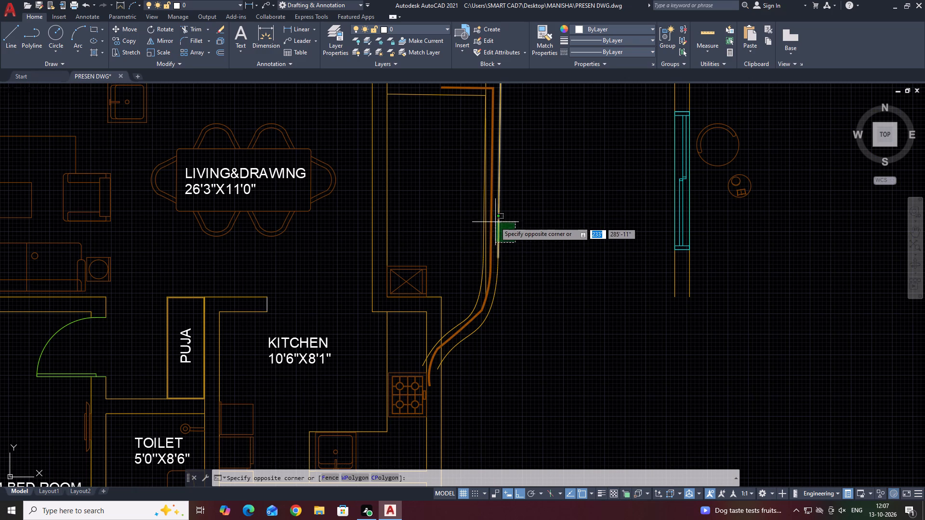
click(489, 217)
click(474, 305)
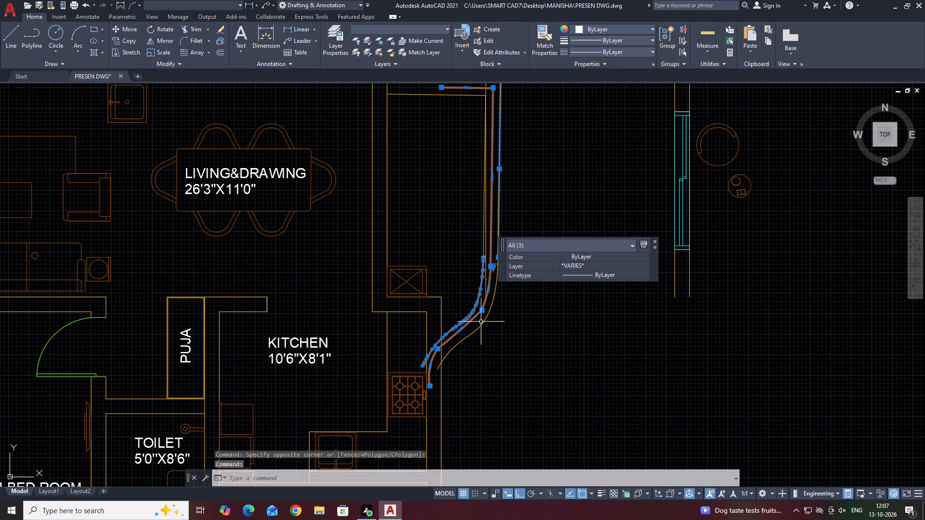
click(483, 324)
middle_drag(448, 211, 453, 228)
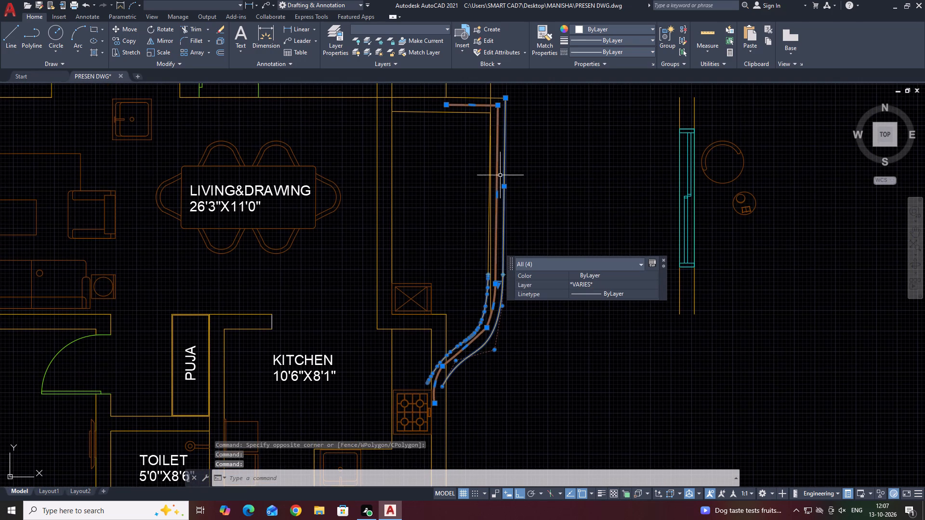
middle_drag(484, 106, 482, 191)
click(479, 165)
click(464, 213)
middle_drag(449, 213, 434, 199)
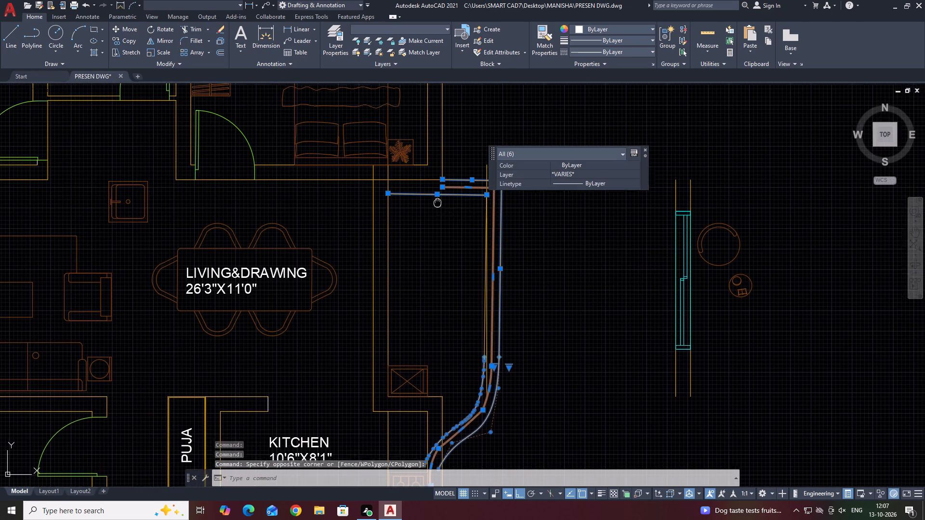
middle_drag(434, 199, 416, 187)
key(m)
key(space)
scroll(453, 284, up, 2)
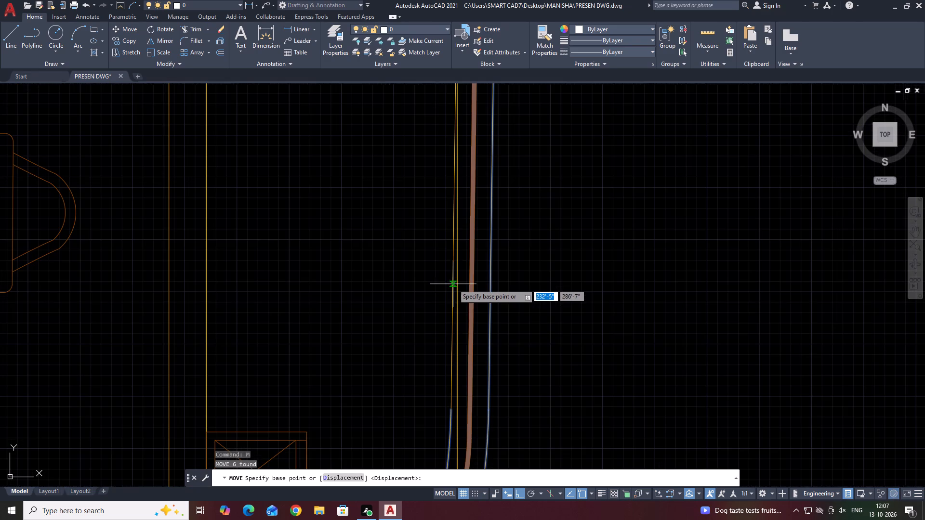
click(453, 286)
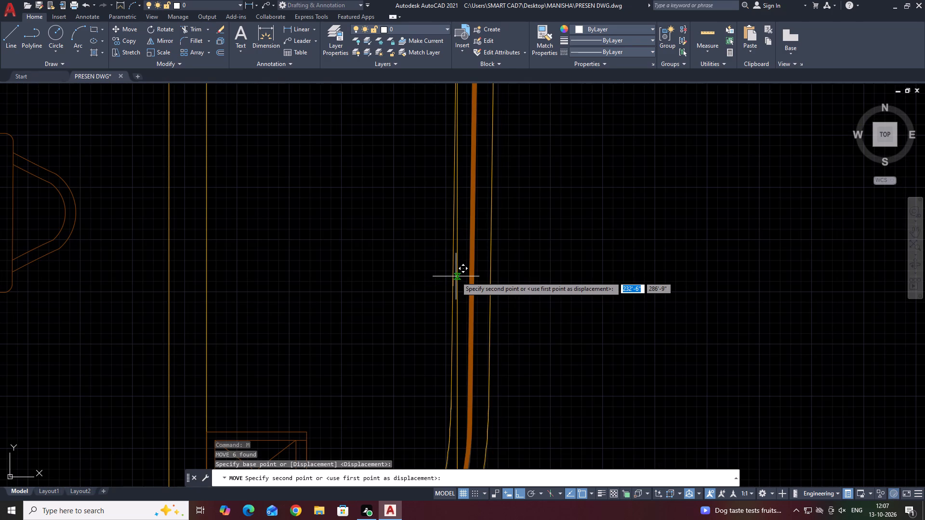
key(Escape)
Erase the flat copy's mirrored parapet and railing lines together with the vertical offset line beside them.
scroll(470, 254, down, 4)
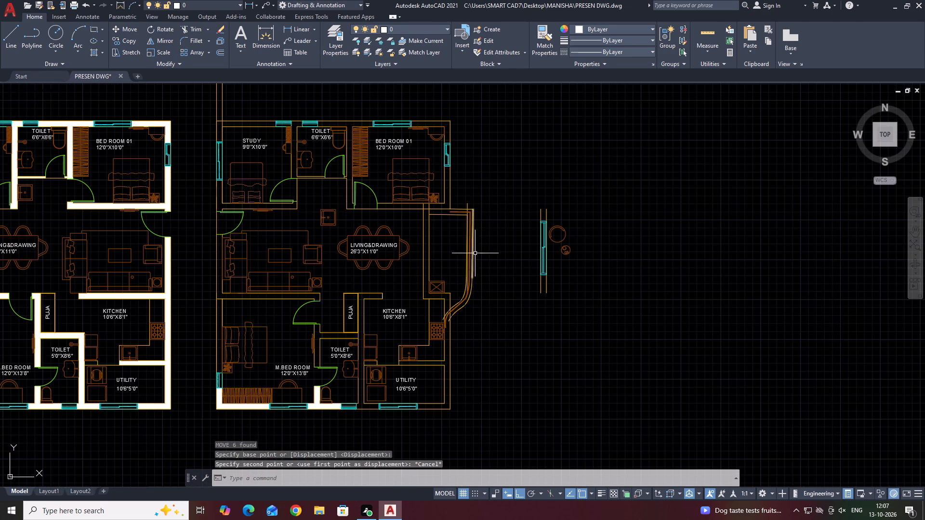
drag(498, 217, 494, 220)
click(454, 265)
key(Delete)
click(467, 184)
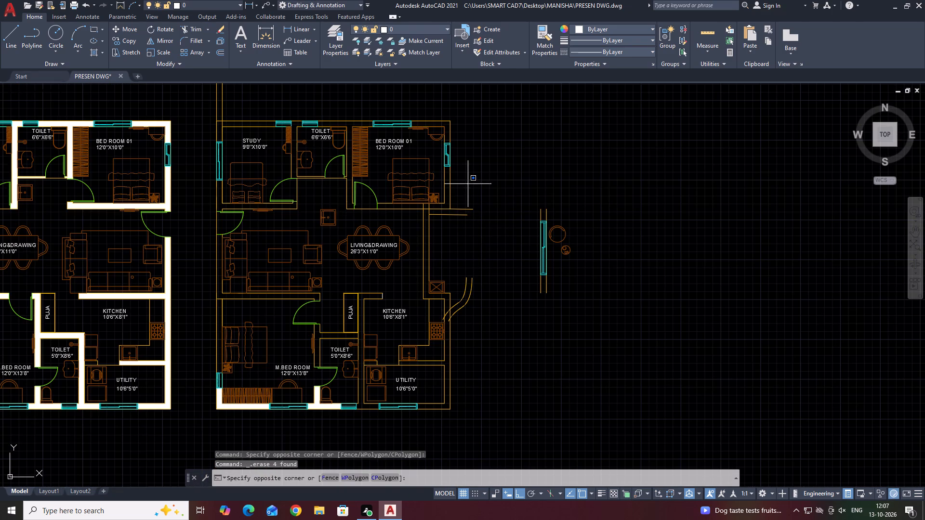
click(456, 229)
key(Delete)
click(480, 297)
drag(473, 275, 464, 267)
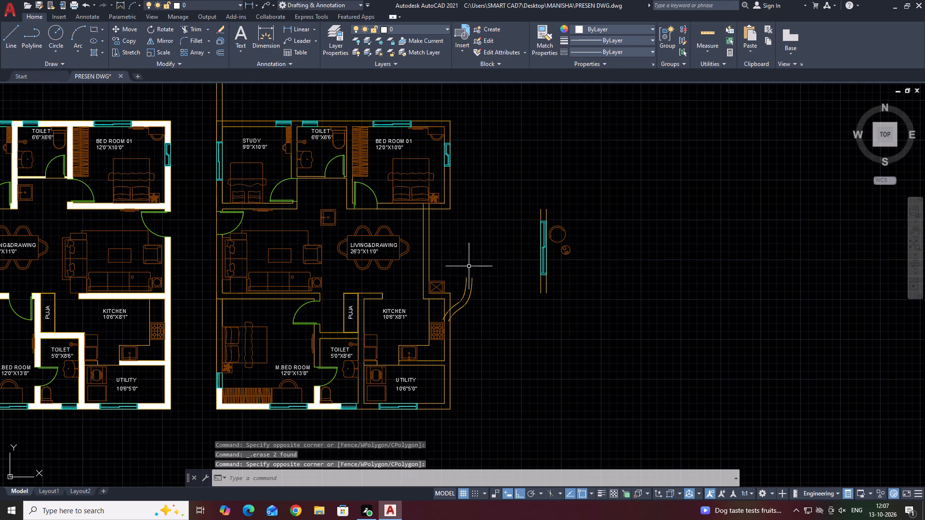
click(488, 310)
click(462, 273)
key(Delete)
Erase the detached balcony's round chair, small table and leftover wall lines, keeping only the window.
scroll(554, 243, up, 1)
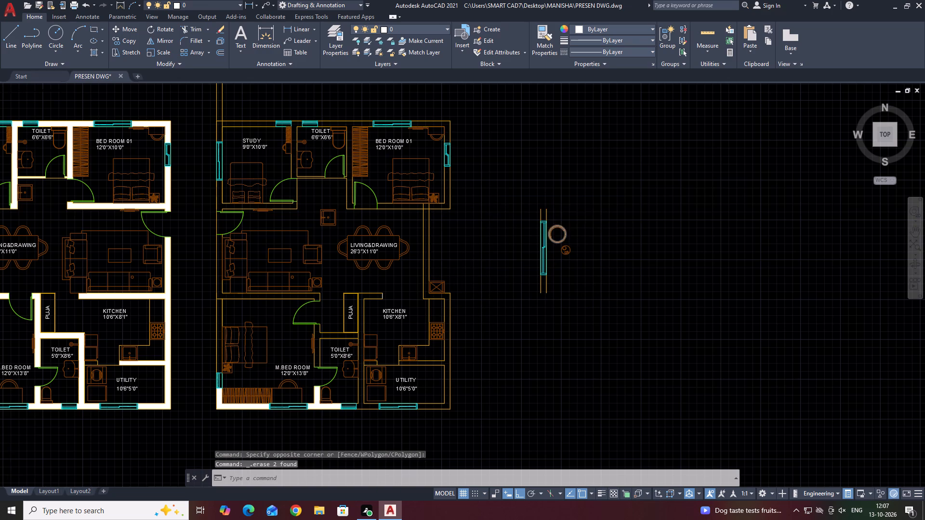
scroll(554, 243, up, 1)
click(593, 186)
click(547, 313)
key(Delete)
click(552, 169)
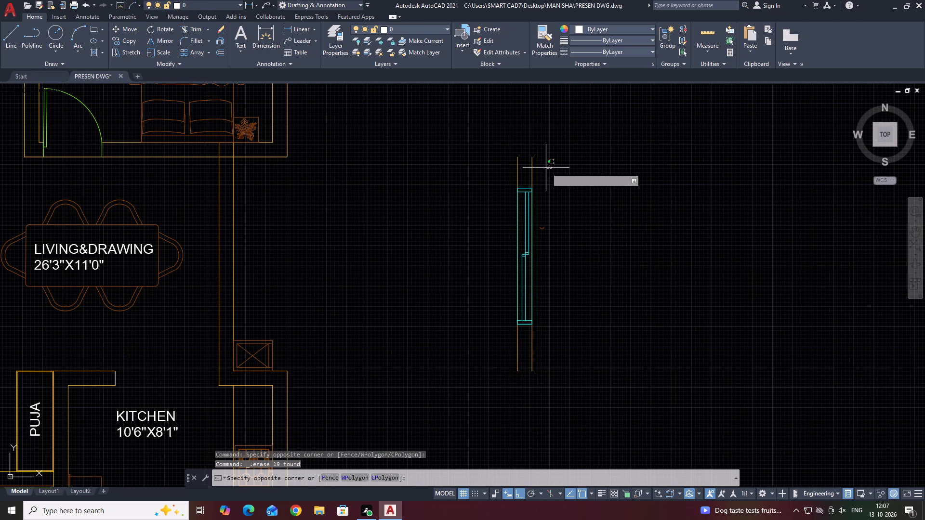
click(511, 165)
key(Delete)
click(560, 195)
click(537, 254)
key(Delete)
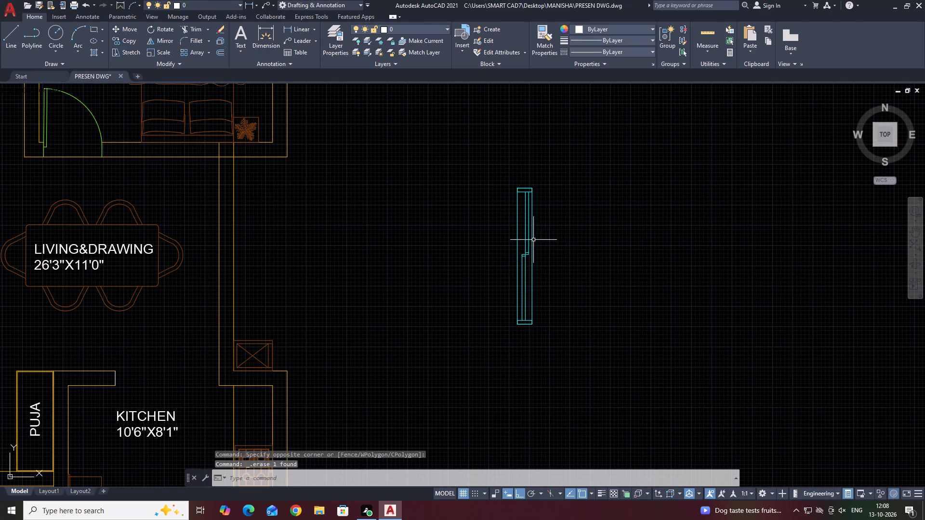
Move the detached balcony window horizontally by its inner face midpoint into the flat copy's new living wall.
drag(545, 221, 543, 226)
click(503, 260)
text(M)
key(space)
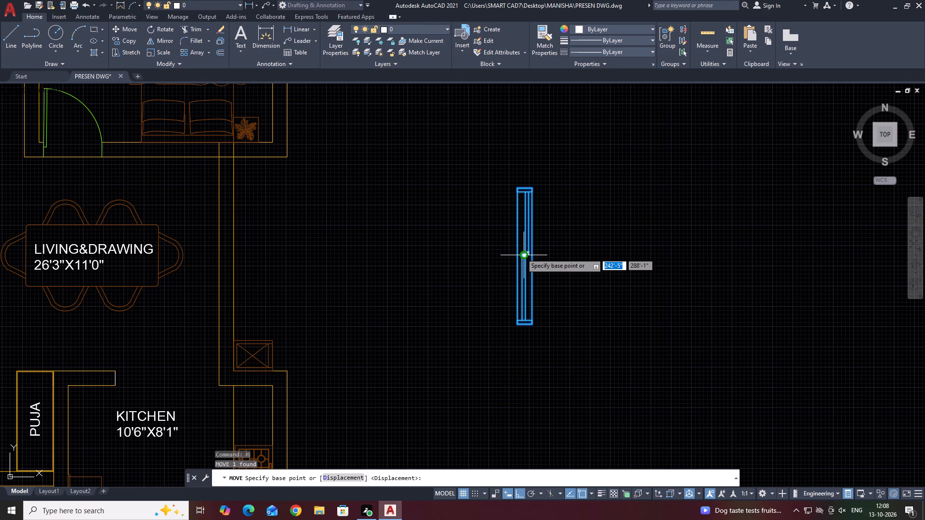
click(517, 256)
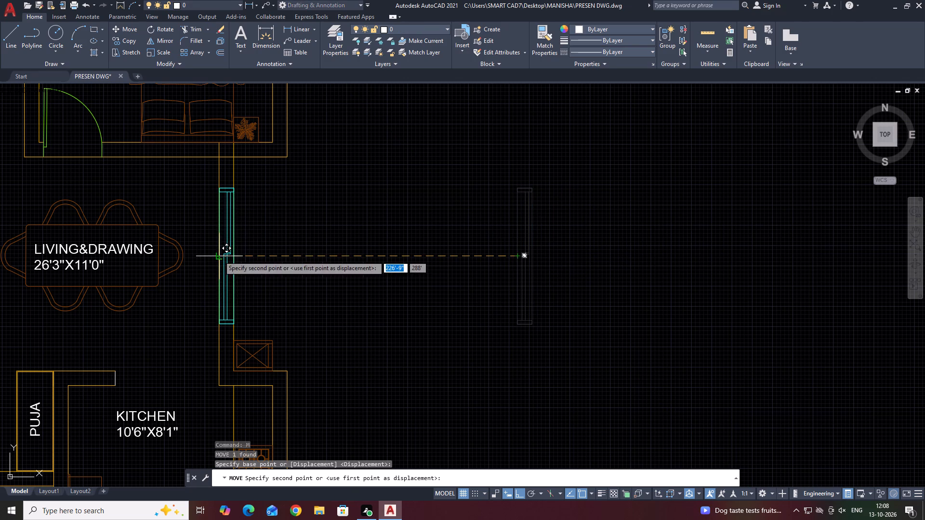
click(219, 255)
Copy the original flat's seven balcony parapet and railing lines about 76' horizontally to the clear space beyond the flat copy.
middle_drag(254, 189, 449, 215)
scroll(451, 216, down, 2)
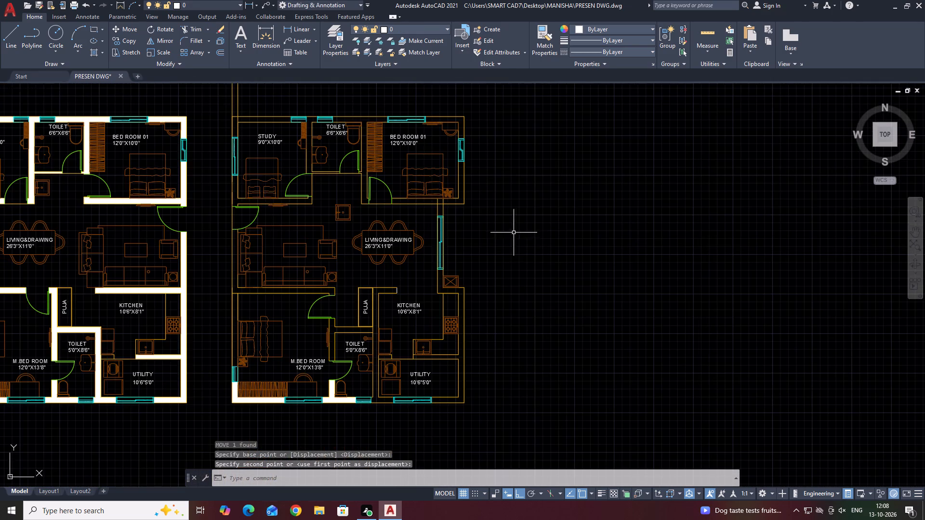
middle_drag(111, 231, 350, 221)
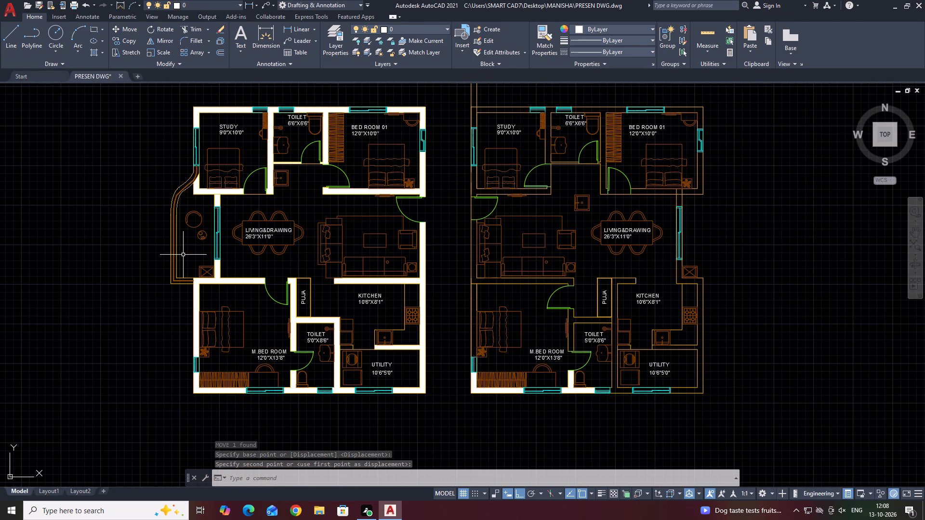
click(183, 255)
click(152, 294)
scroll(221, 279, up, 1)
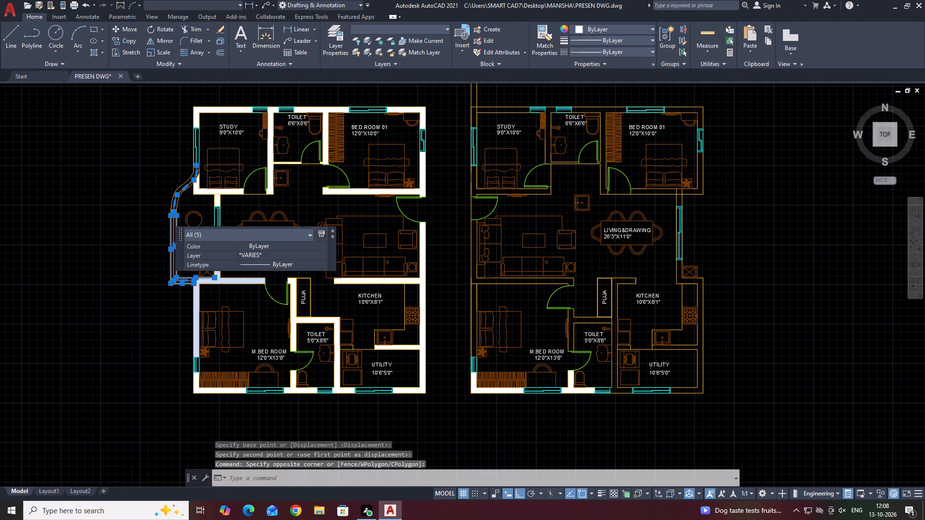
scroll(221, 279, up, 2)
middle_drag(168, 266, 574, 429)
scroll(574, 429, down, 1)
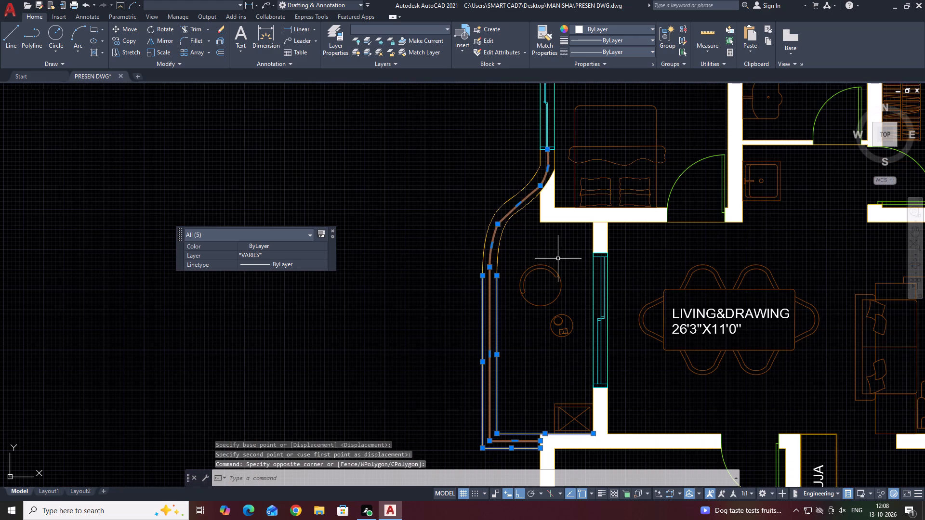
click(536, 239)
click(472, 211)
middle_drag(519, 247, 461, 244)
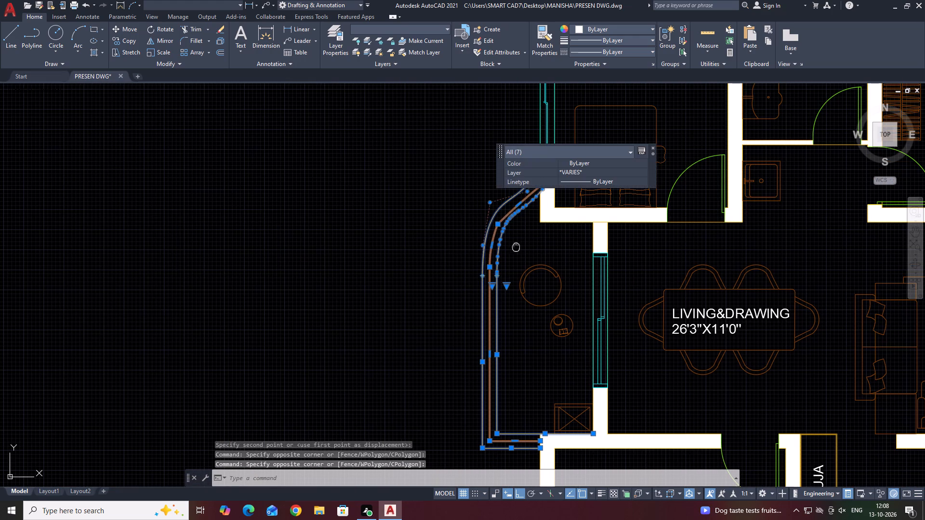
middle_drag(461, 244, 425, 241)
key(c)
text(O)
key(space)
drag(289, 274, 307, 274)
scroll(501, 280, down, 2)
middle_drag(637, 288, 110, 199)
click(466, 226)
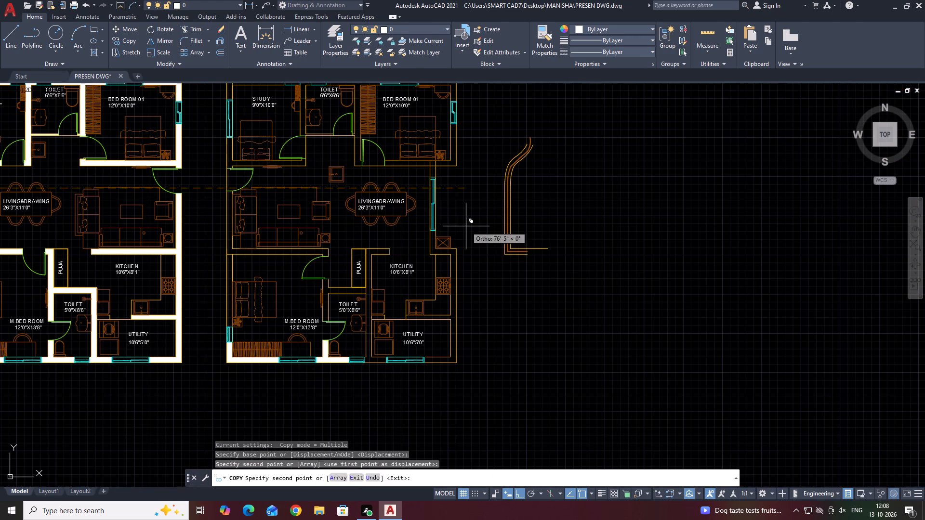
key(Escape)
Shorten the copied balcony's 5' inner end line to half its length by moving its free endpoint to the midpoint.
scroll(532, 260, up, 2)
click(568, 201)
click(557, 248)
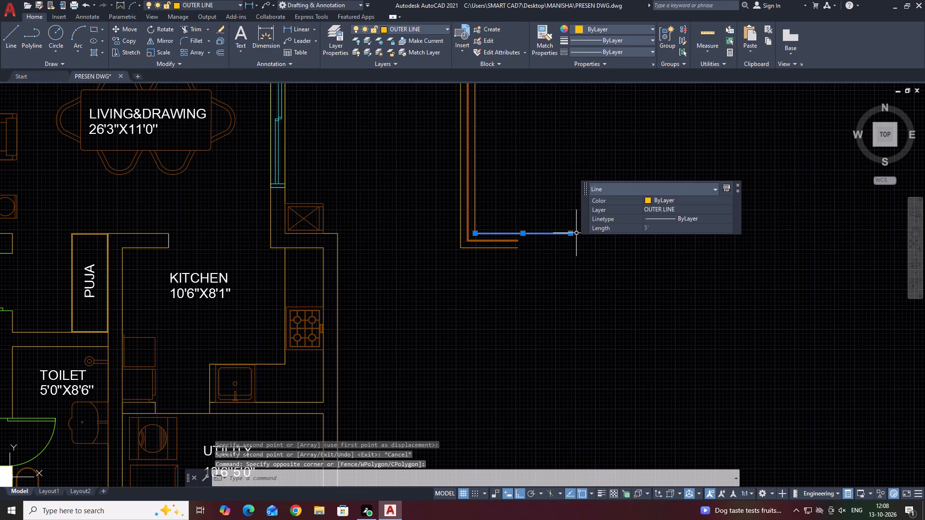
click(571, 233)
click(523, 233)
key(Escape)
Mirror the seven copied balcony lines about a vertical axis in the clear space beside them, erasing the source lines.
scroll(450, 229, down, 2)
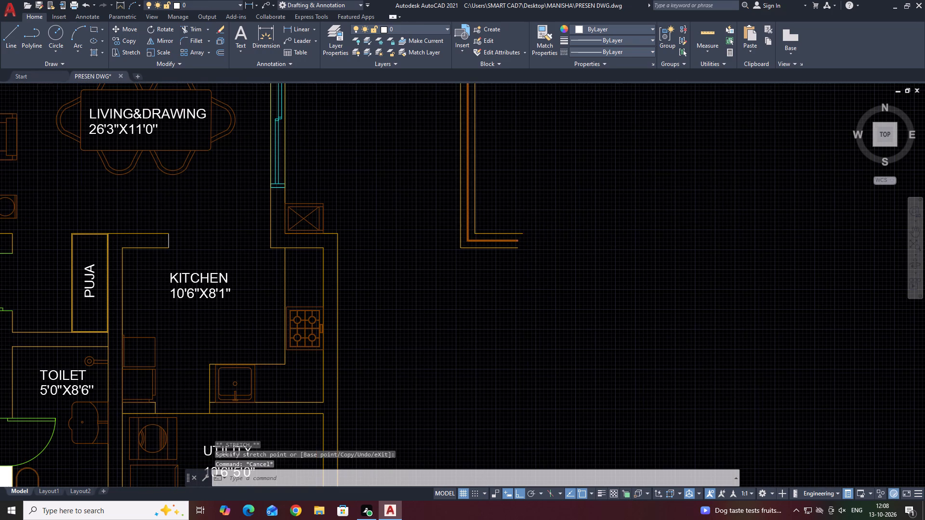
scroll(450, 229, down, 1)
click(443, 142)
click(486, 270)
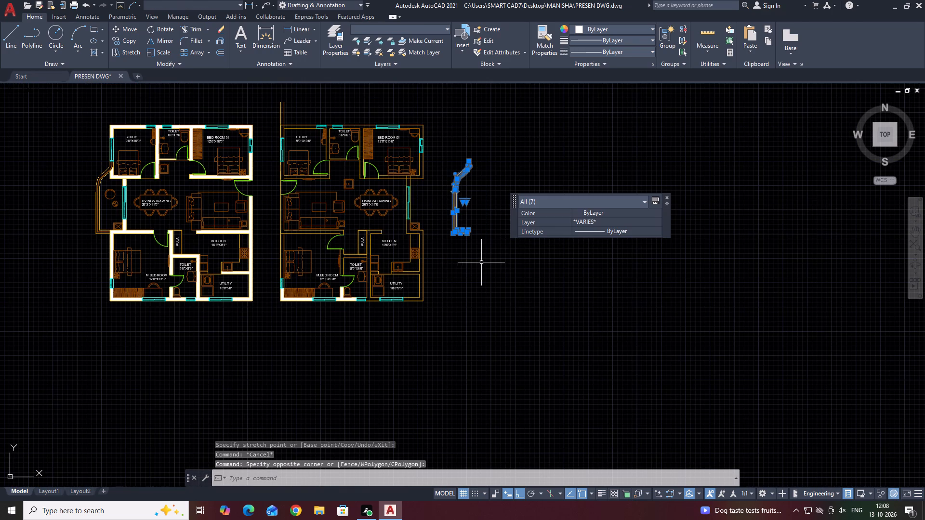
key(m)
key(i)
key(space)
click(493, 231)
click(481, 128)
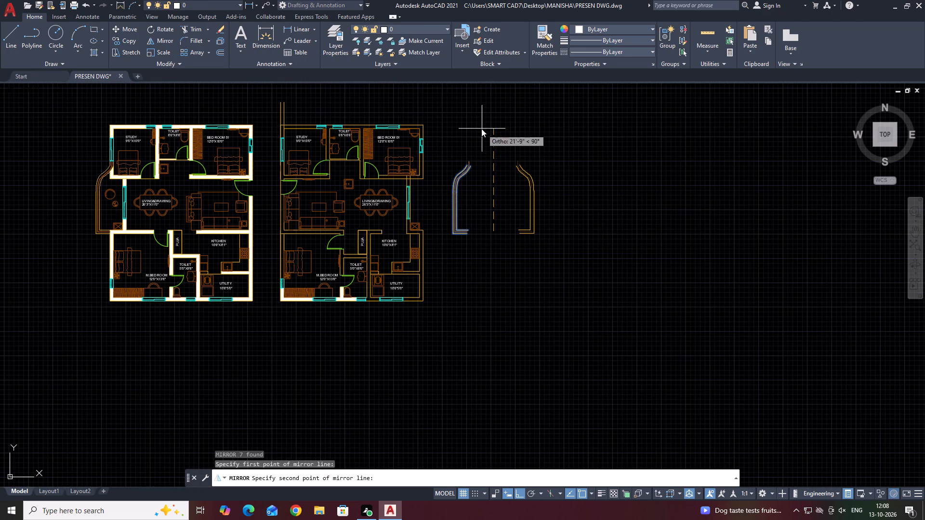
click(496, 149)
Mirror the seven balcony lines about a horizontal axis just below them, erasing the source lines.
click(545, 137)
drag(501, 268, 502, 268)
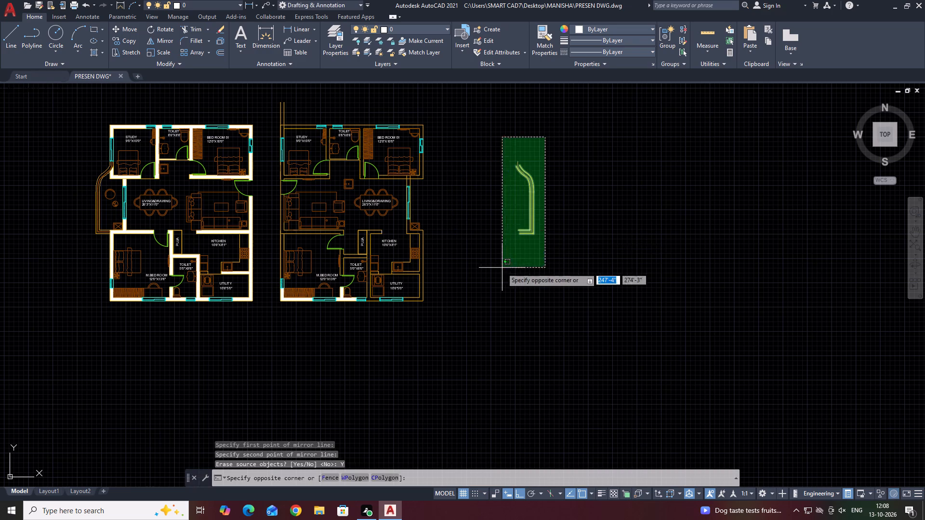
drag(502, 268, 488, 281)
middle_drag(547, 299, 373, 215)
key(m)
key(i)
key(space)
drag(330, 163, 338, 163)
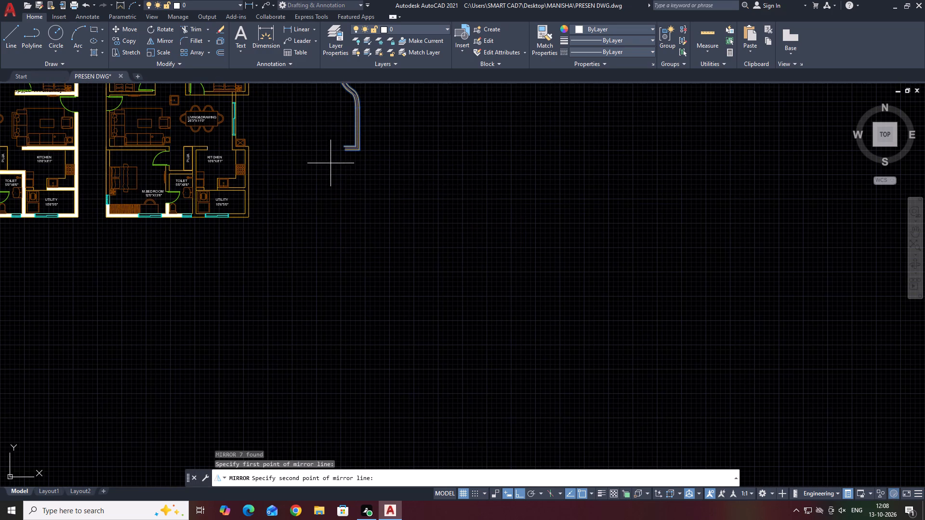
click(526, 151)
drag(551, 175, 527, 151)
click(380, 143)
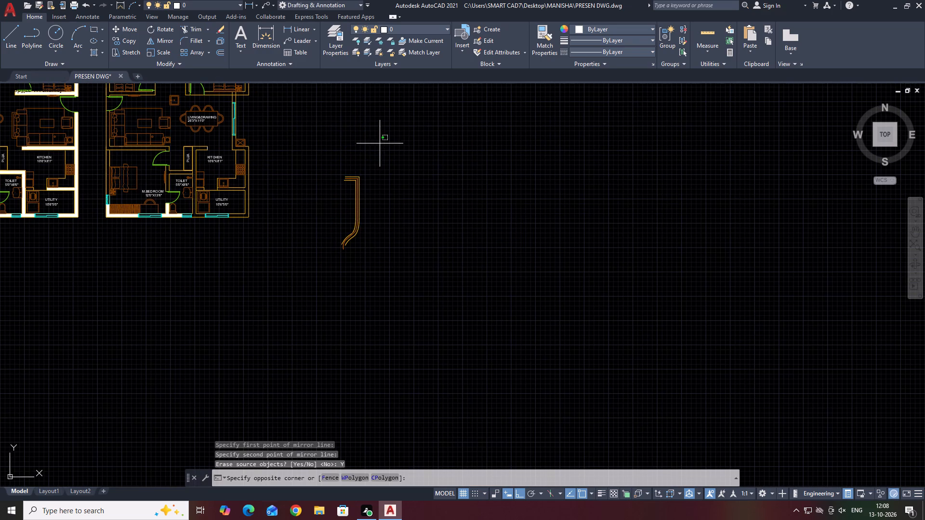
key(Escape)
Offset the outer line of the flat copy's living room window wall 5'-0" outward as a balcony guide.
middle_drag(312, 131, 506, 208)
scroll(431, 182, up, 3)
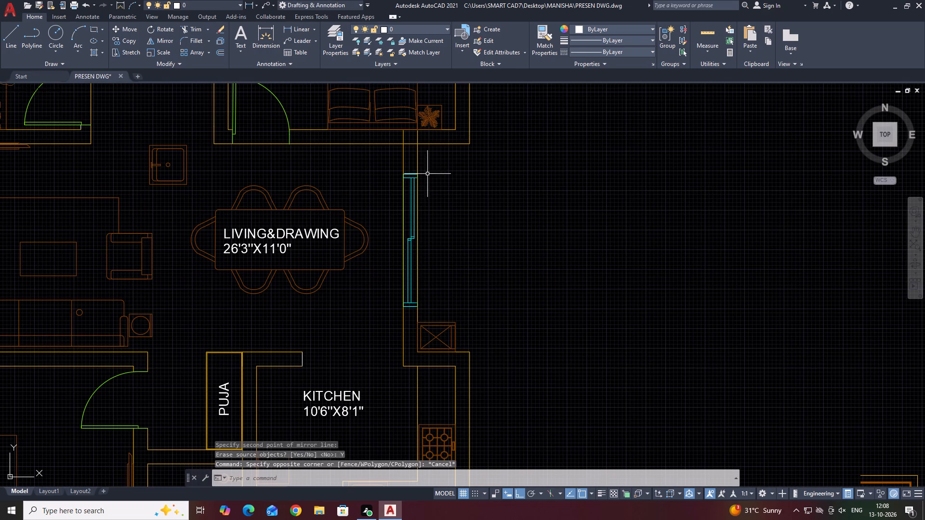
click(418, 164)
middle_drag(535, 226, 466, 219)
text(O)
key(space)
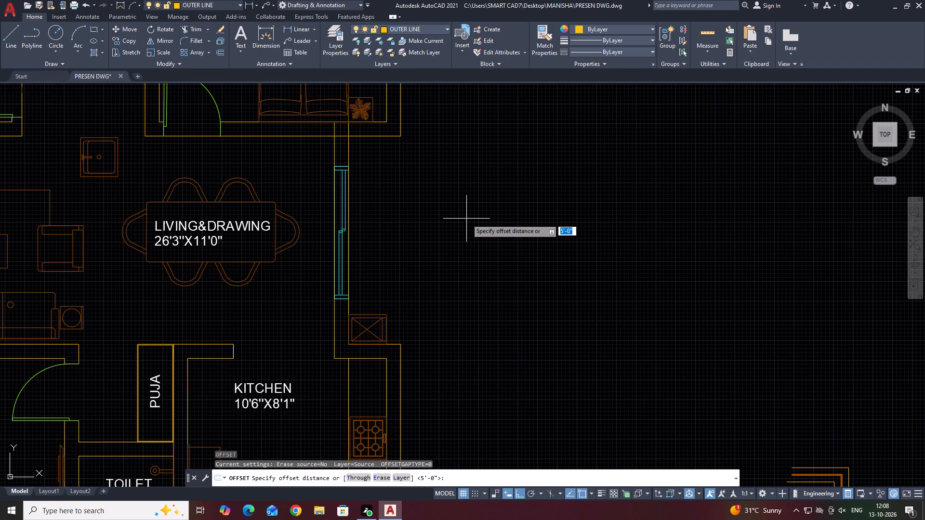
key(space)
click(502, 215)
scroll(437, 197, down, 4)
key(Escape)
Move the seven balcony lines by their straight inner parapet line onto the offset guide line beside the living room.
click(567, 230)
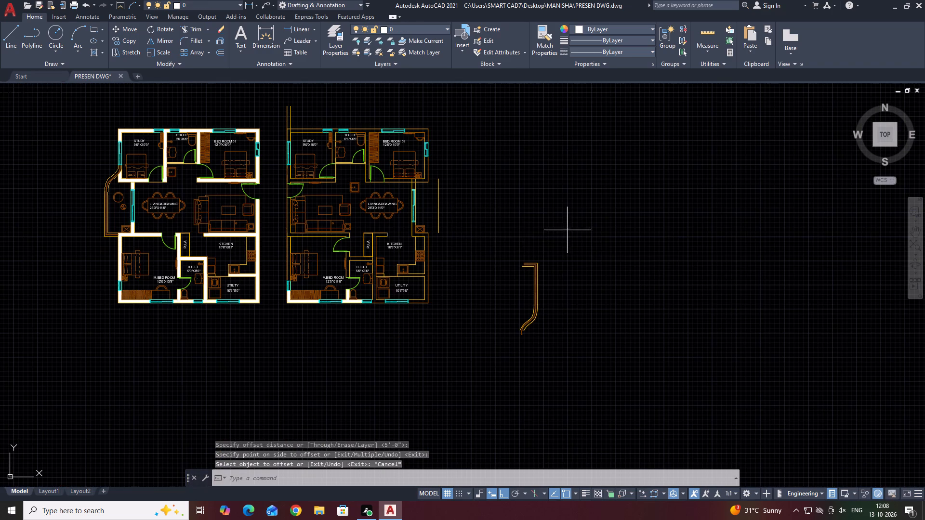
click(493, 355)
key(m)
key(space)
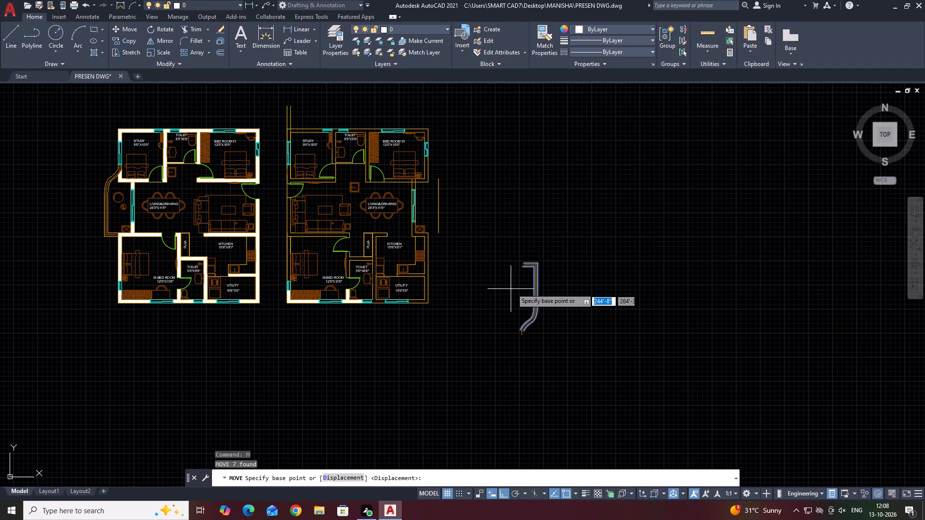
scroll(522, 273, up, 3)
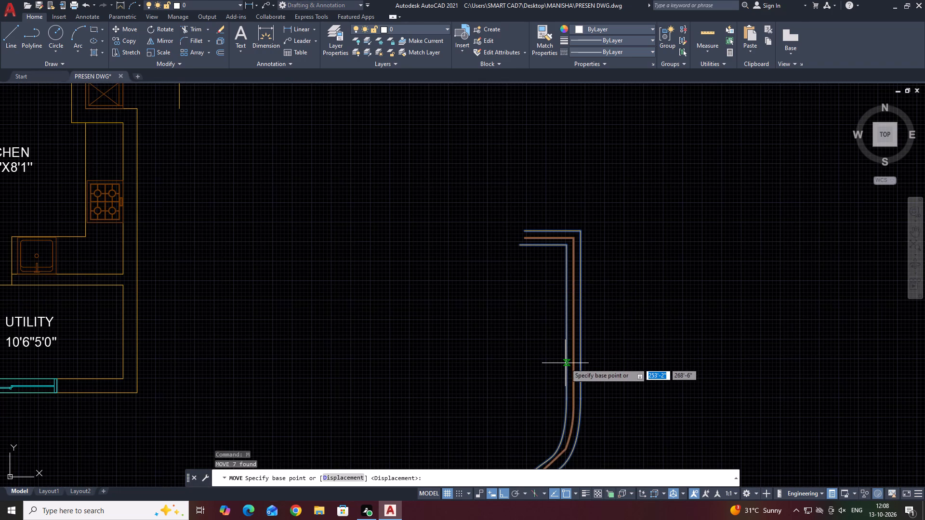
click(565, 363)
scroll(540, 260, down, 2)
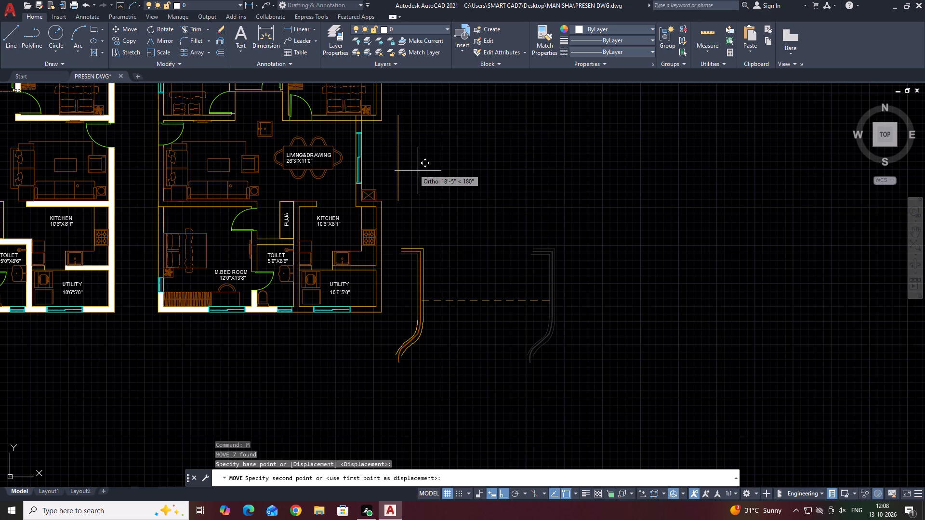
click(399, 158)
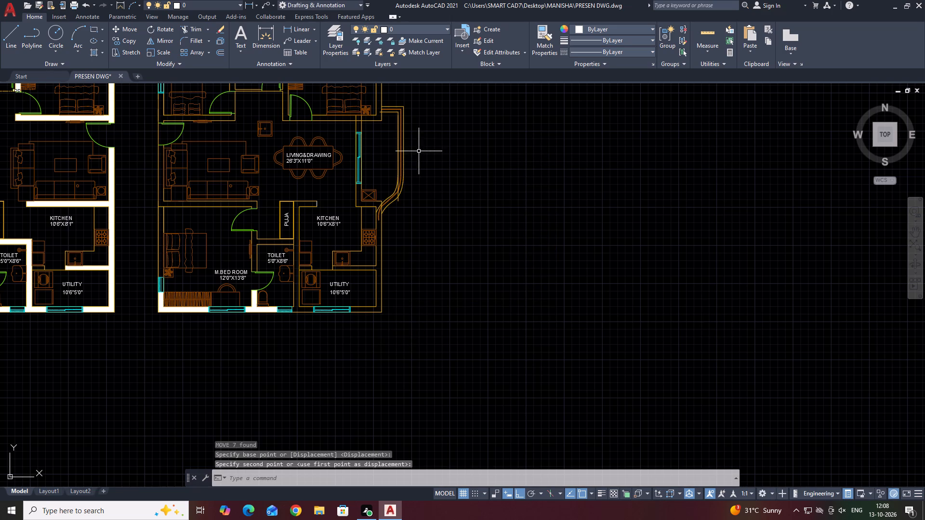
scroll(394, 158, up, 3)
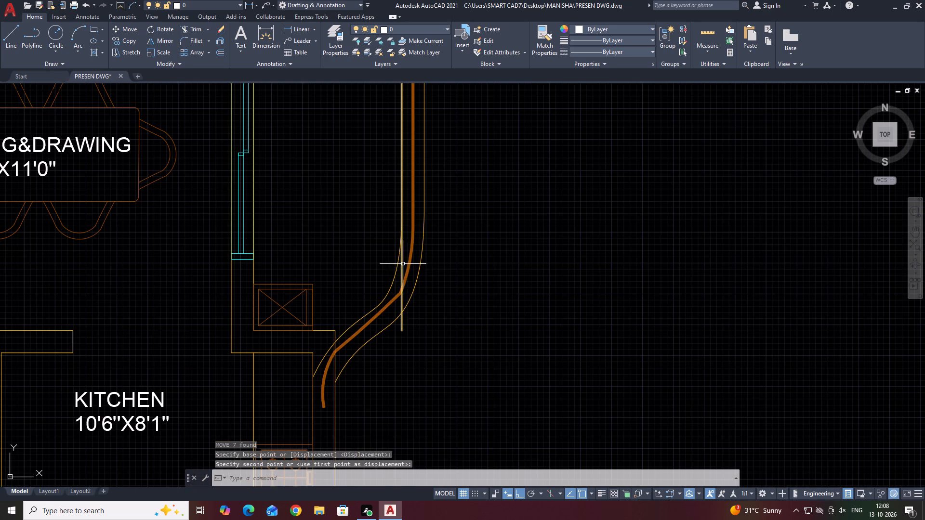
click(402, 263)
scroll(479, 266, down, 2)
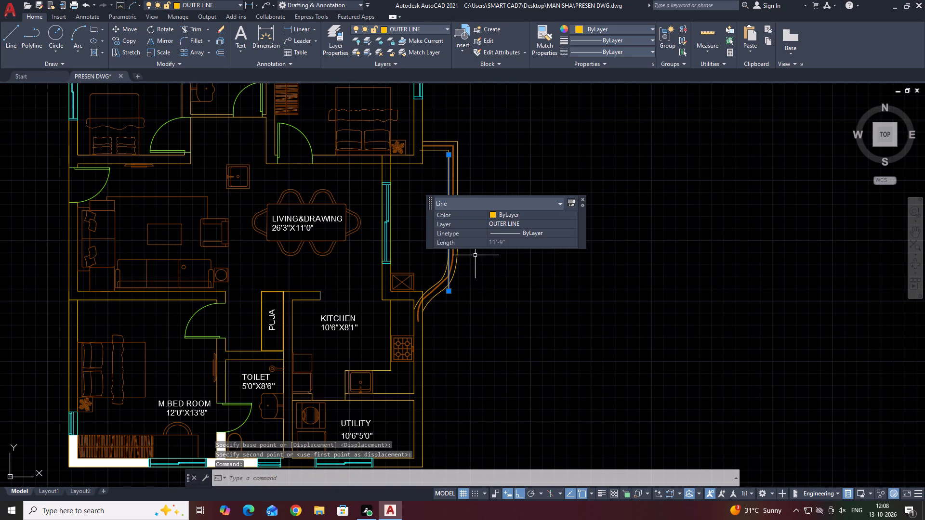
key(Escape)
Move the balcony lines and guide line by the inner parapet's wall-side endpoint to the outer corner of Bed Room 01.
click(417, 136)
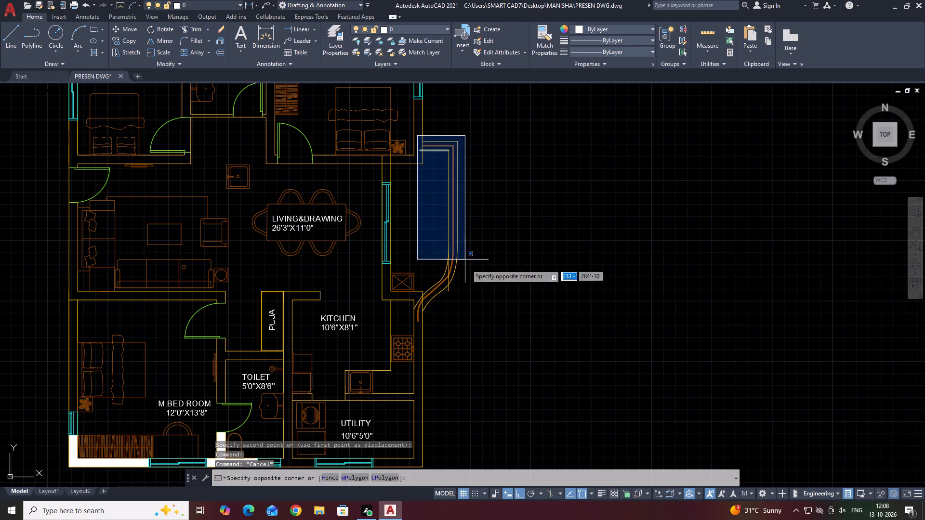
click(493, 344)
click(469, 303)
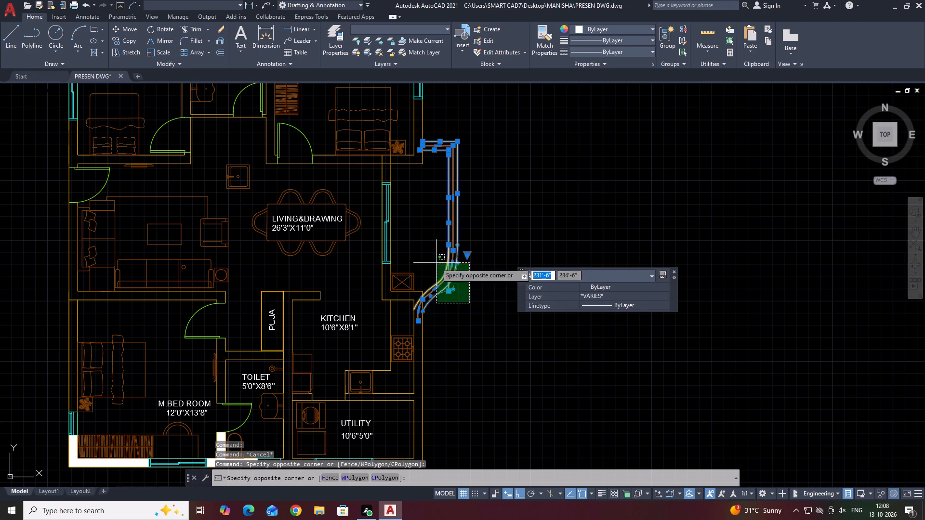
click(436, 263)
middle_drag(421, 203, 427, 239)
text(M)
key(space)
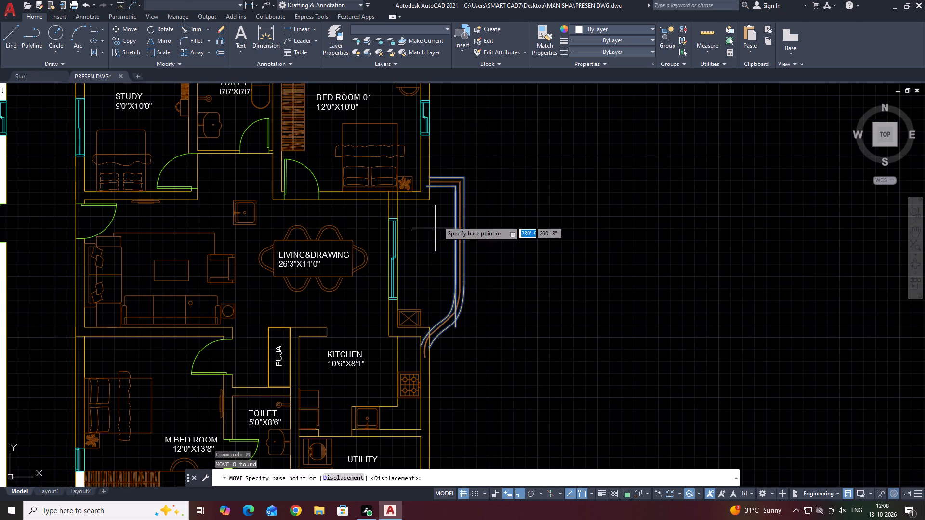
scroll(439, 179, up, 2)
click(404, 199)
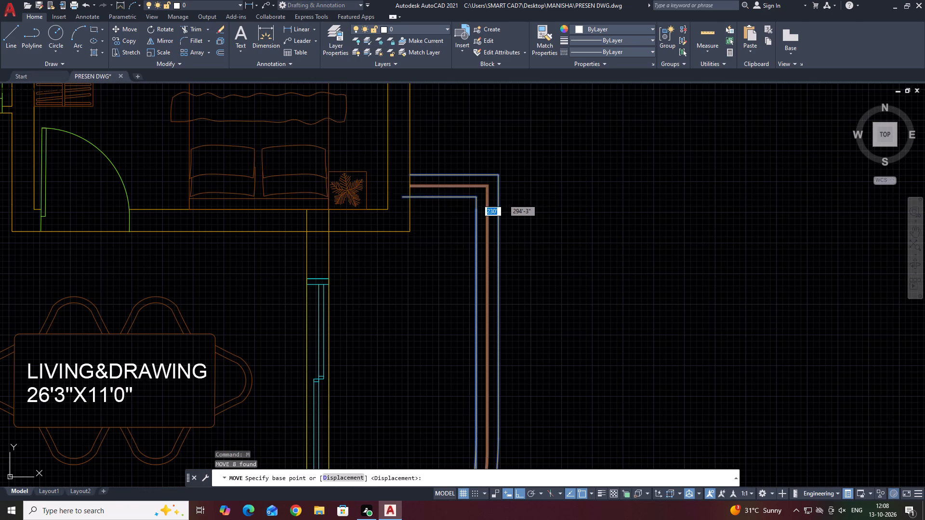
click(411, 230)
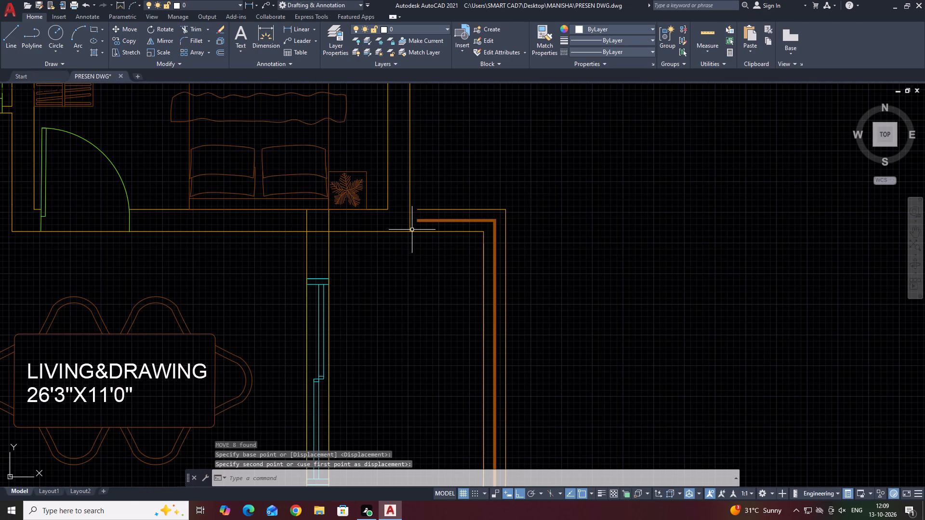
Erase the vertical offset guide line overlapping the balcony's inner parapet line.
middle_drag(529, 207, 474, 158)
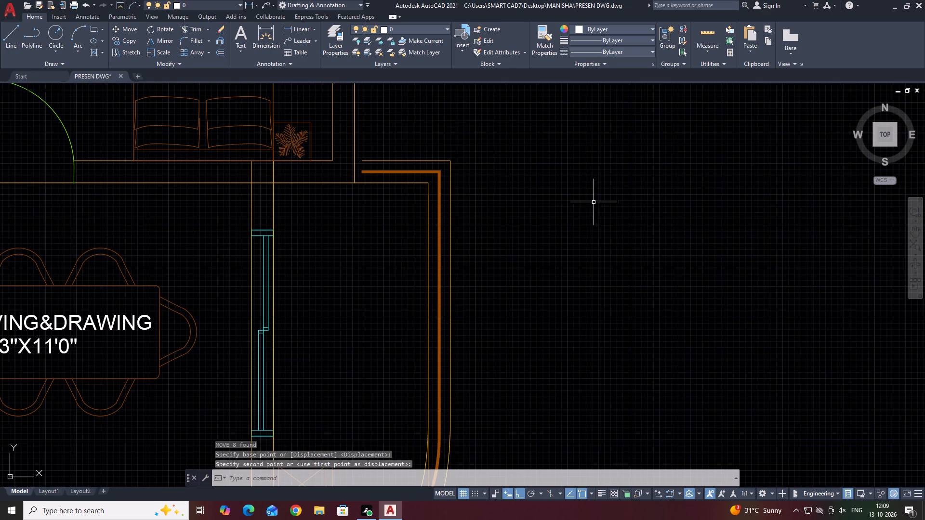
middle_drag(431, 261, 449, 156)
middle_drag(428, 197, 442, 183)
scroll(442, 223, down, 1)
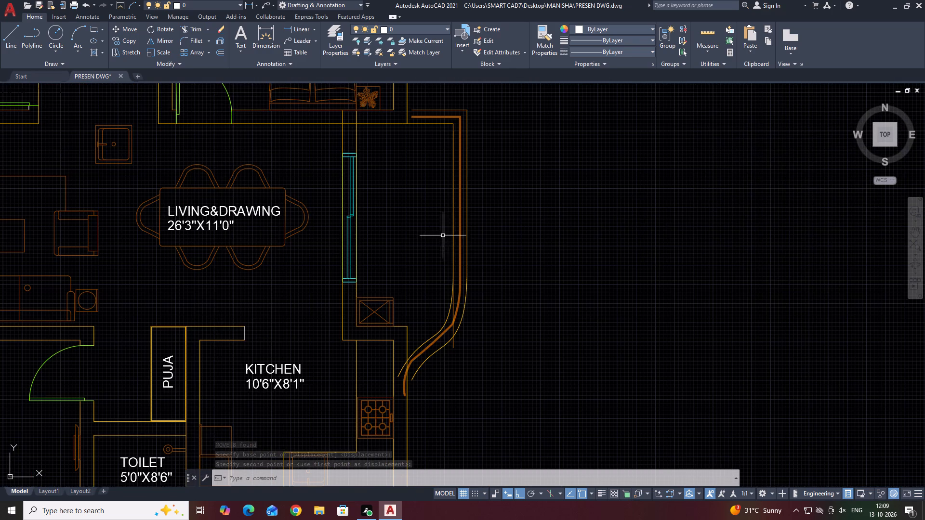
middle_click(475, 241)
scroll(435, 332, up, 2)
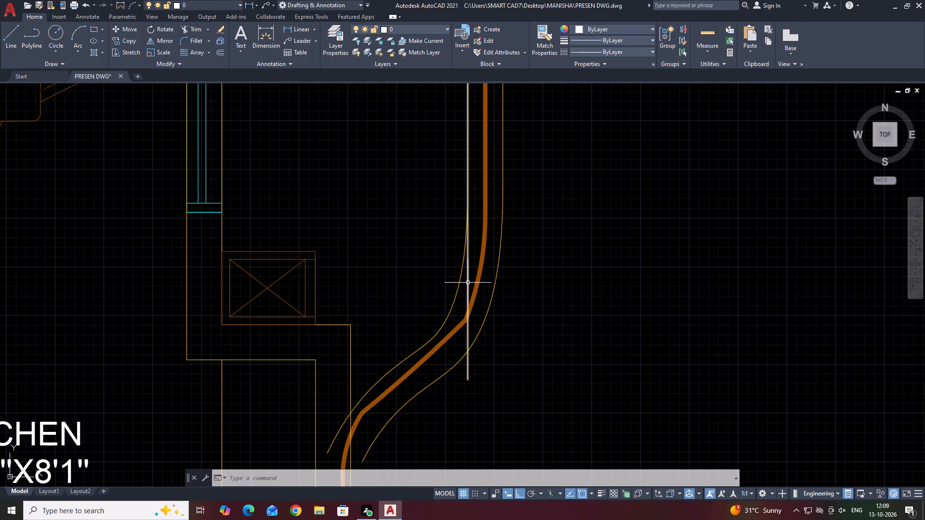
click(467, 281)
middle_drag(528, 318, 485, 319)
key(Delete)
Extend the balcony's outer parapet and railing lines to the outer wall line of Bed Room 01.
scroll(469, 319, down, 2)
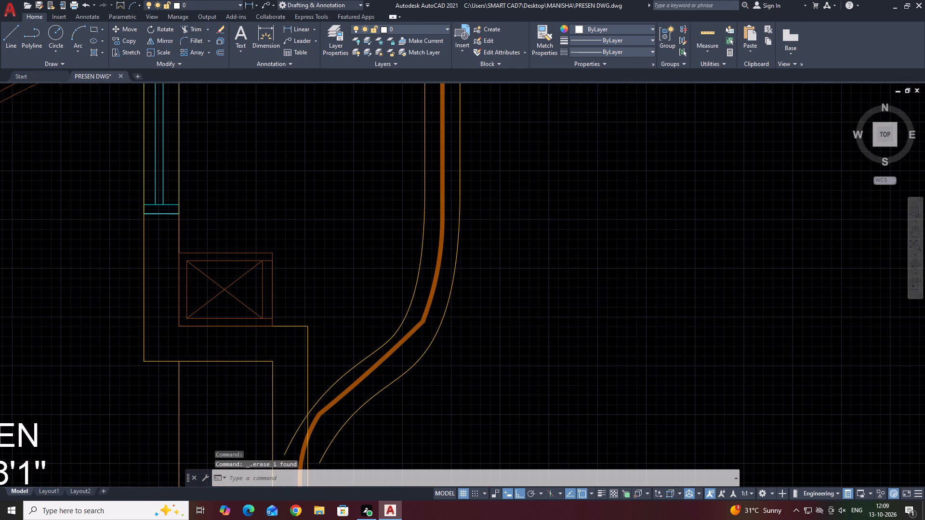
scroll(469, 319, down, 2)
middle_drag(439, 169, 426, 216)
scroll(425, 240, up, 3)
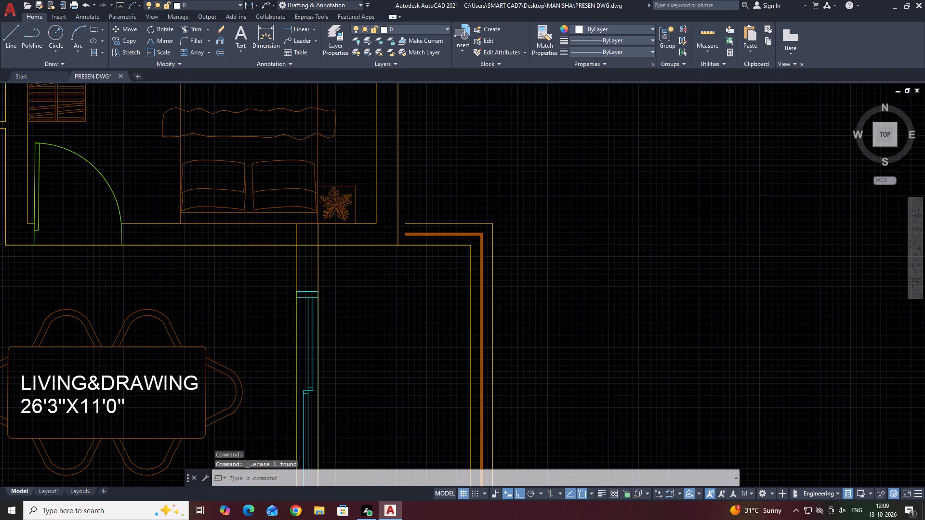
key(e)
text(X)
key(space)
click(440, 190)
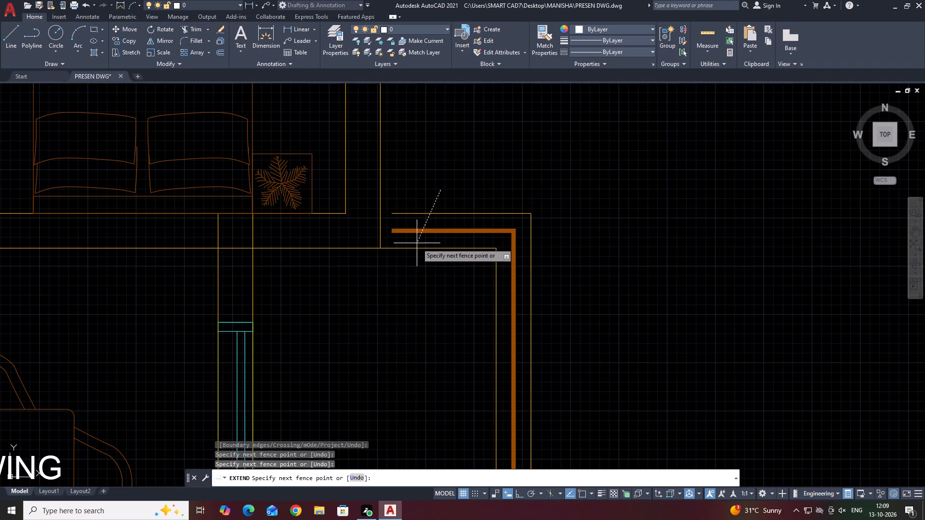
click(416, 239)
scroll(450, 209, down, 5)
middle_drag(515, 265, 479, 193)
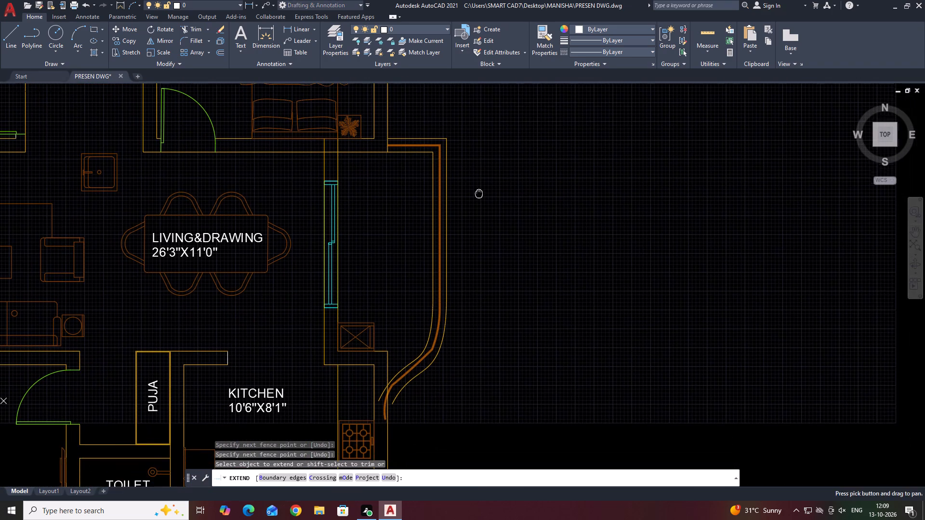
middle_drag(374, 399, 445, 246)
key(Escape)
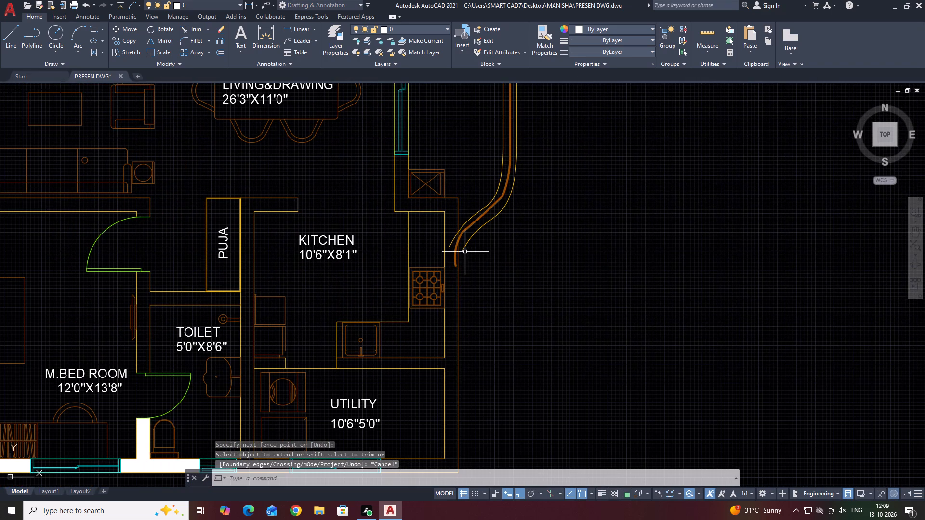
Extend the curved ends of the balcony's railing and both parapet lines to the kitchen wall lines.
scroll(483, 267, down, 2)
text(EX)
key(space)
scroll(481, 266, up, 1)
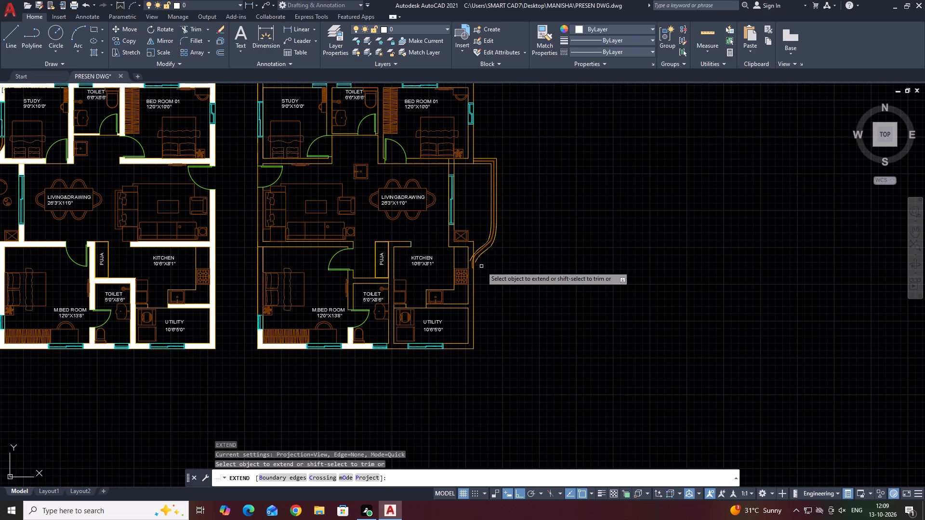
scroll(481, 266, up, 3)
click(446, 255)
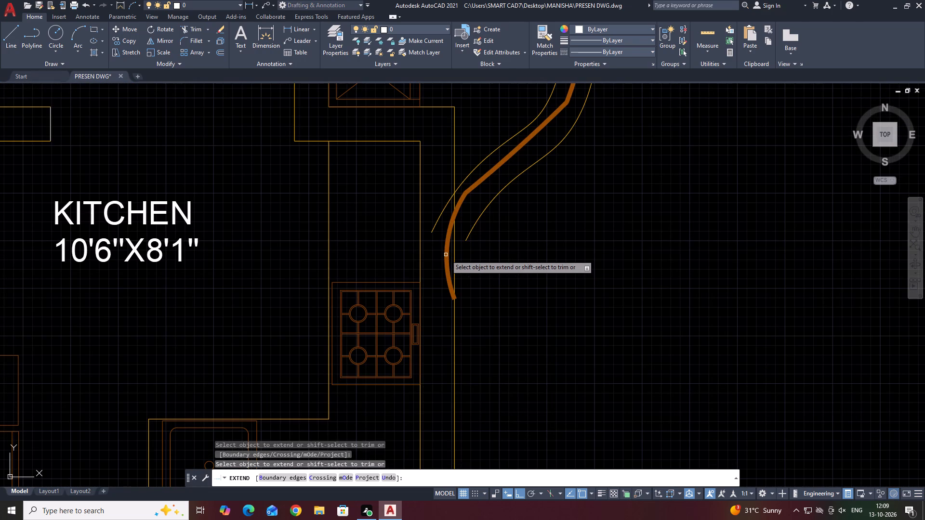
click(476, 221)
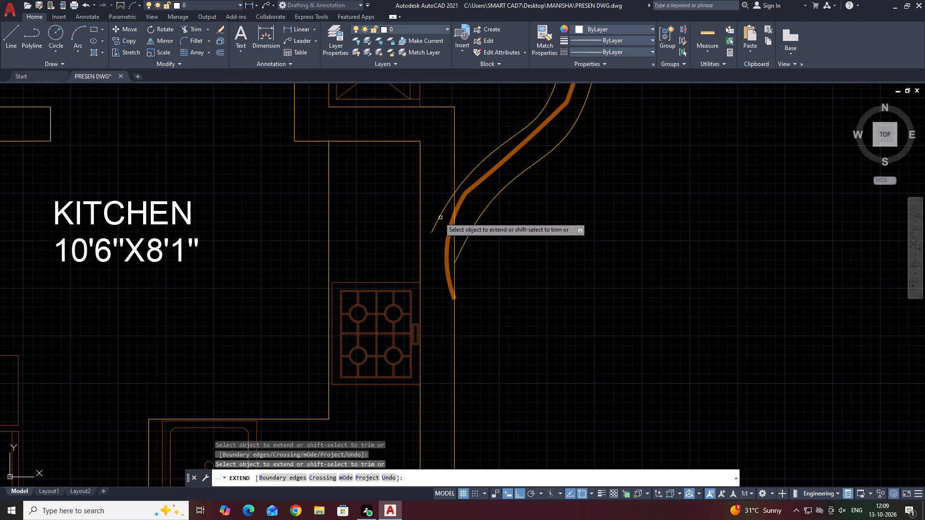
click(438, 216)
key(Escape)
Trim the balcony parapet and railing ends back to the kitchen's outer wall line, and remove the wall piece between the parapets.
middle_drag(447, 252, 456, 280)
key(t)
text(R)
key(space)
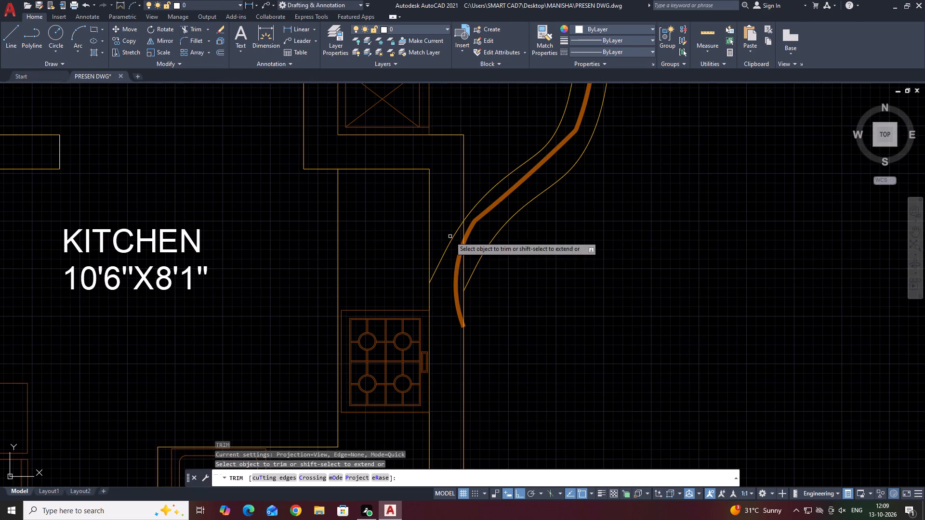
click(451, 226)
click(457, 296)
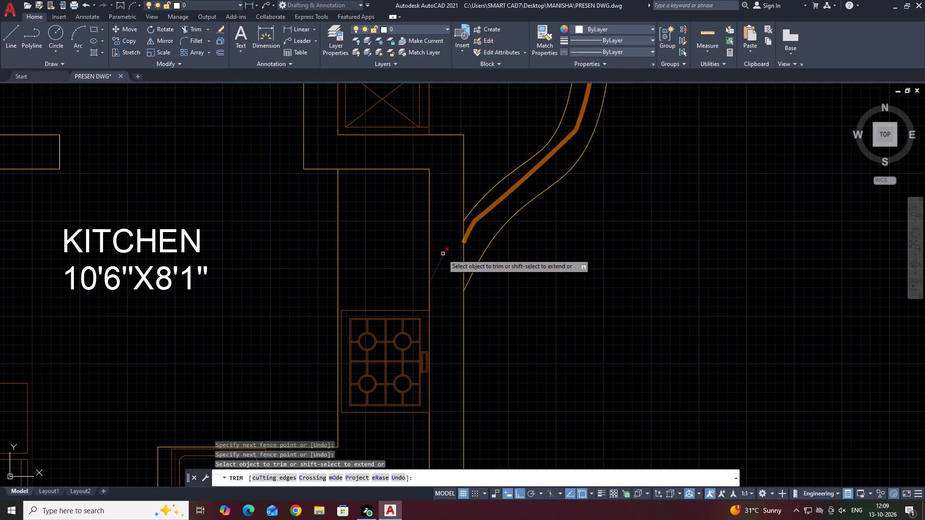
click(441, 253)
click(444, 271)
click(464, 248)
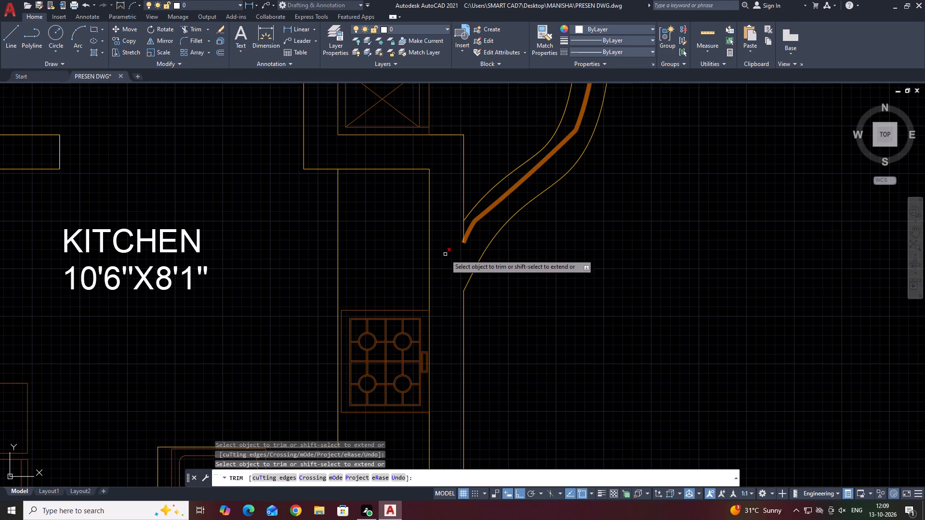
click(445, 253)
scroll(465, 238, up, 2)
click(466, 204)
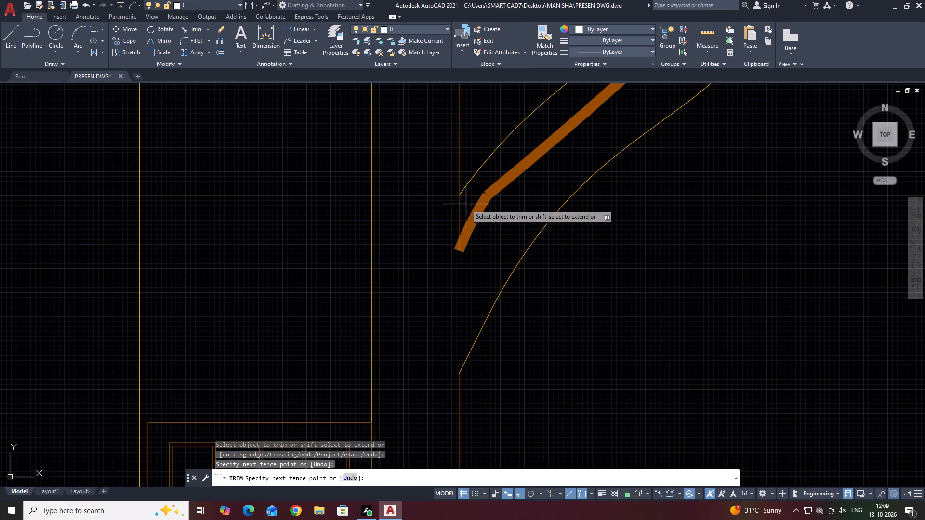
drag(445, 236, 443, 241)
click(464, 233)
click(467, 248)
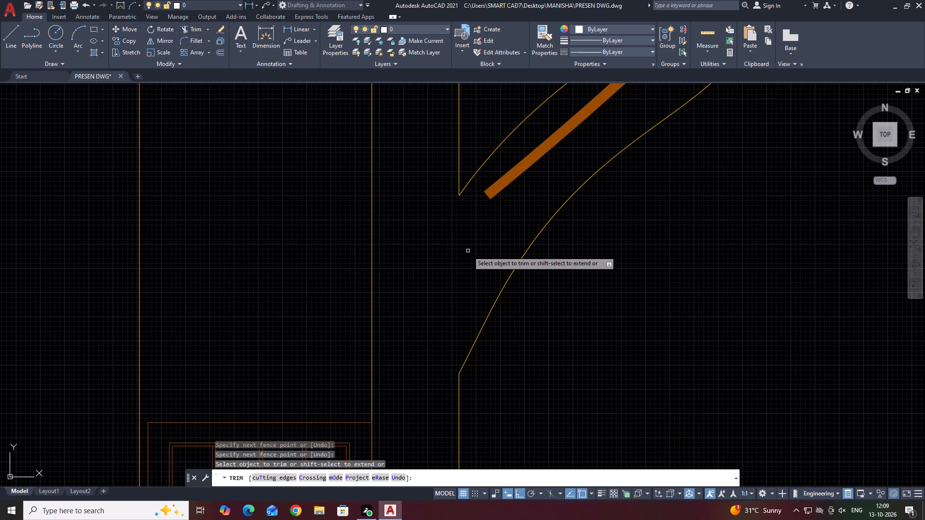
scroll(468, 249, down, 5)
key(Escape)
Stretch the lower end of the balcony railing polyline down to the kitchen's outer wall, between the two parapet lines.
middle_drag(476, 243, 484, 273)
scroll(482, 273, up, 3)
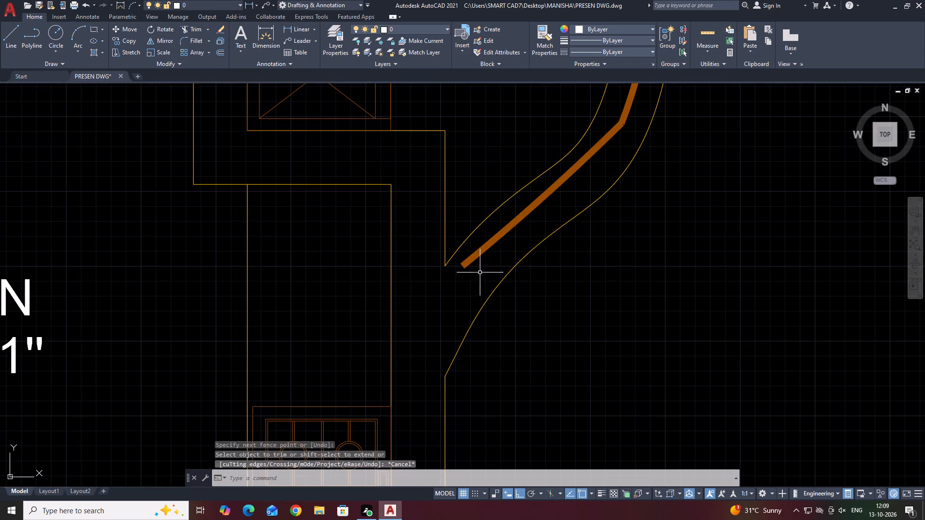
click(472, 263)
click(463, 265)
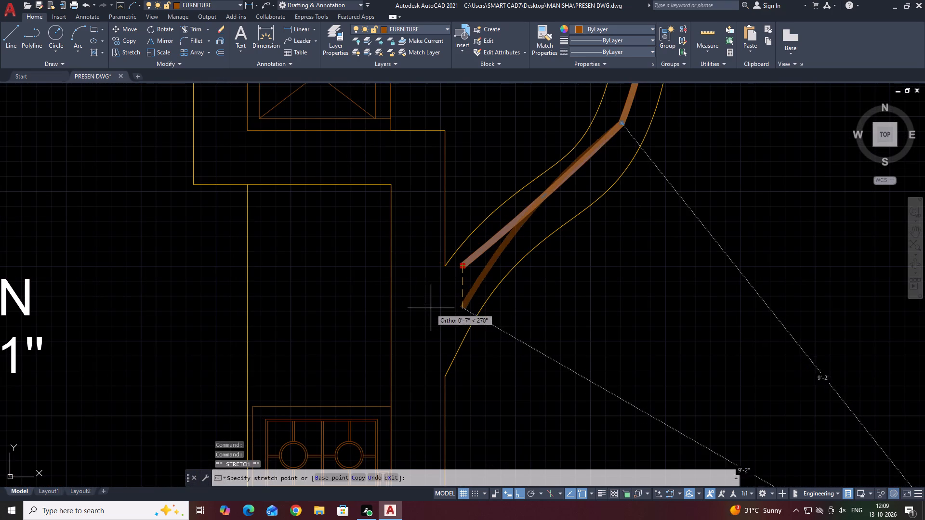
click(428, 298)
click(427, 265)
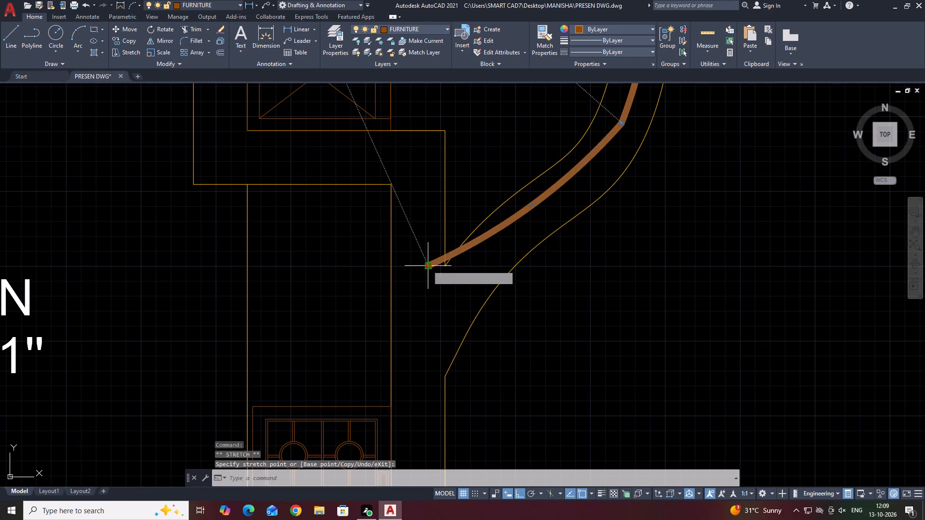
click(445, 314)
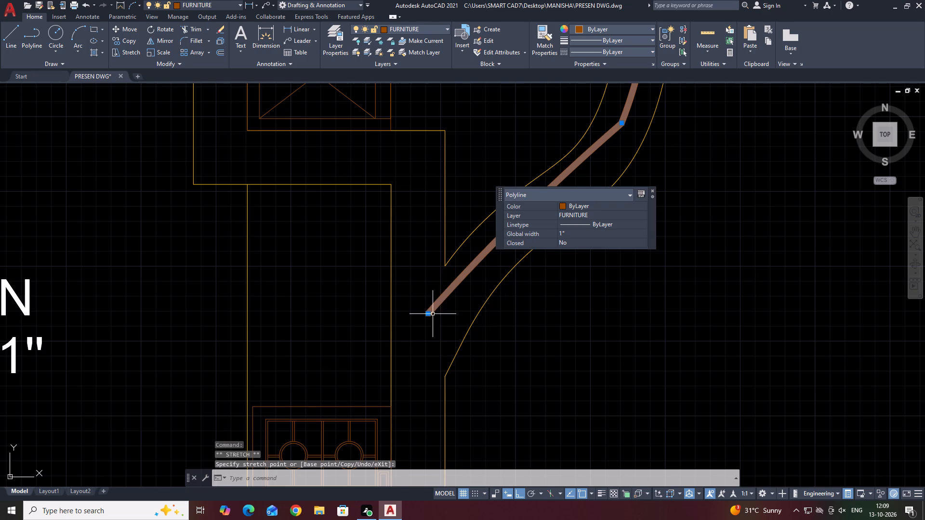
key(Escape)
click(428, 313)
middle_drag(437, 312, 441, 314)
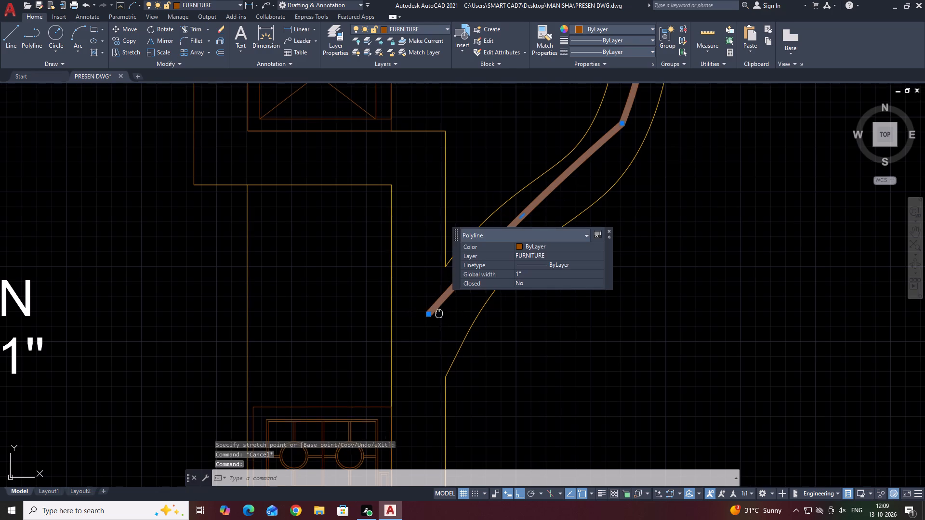
middle_drag(441, 314, 540, 360)
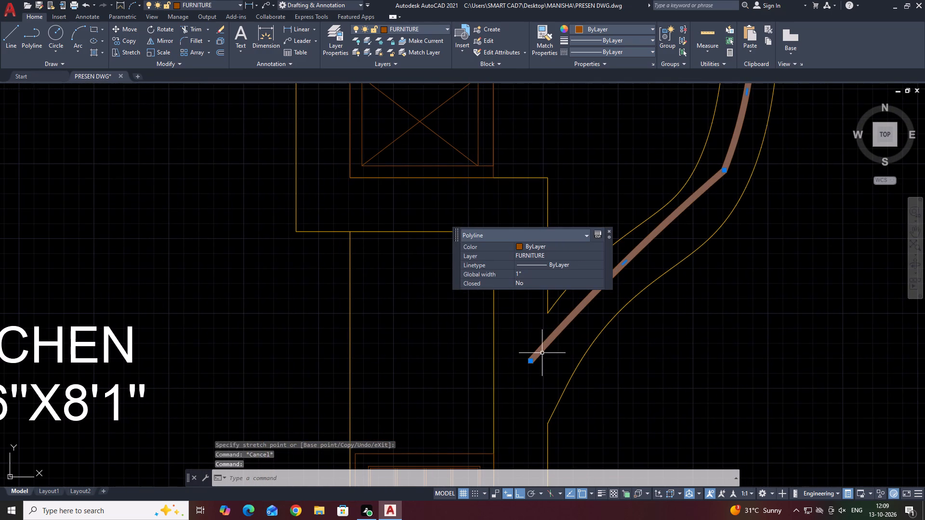
scroll(492, 319, down, 2)
middle_drag(512, 357, 520, 362)
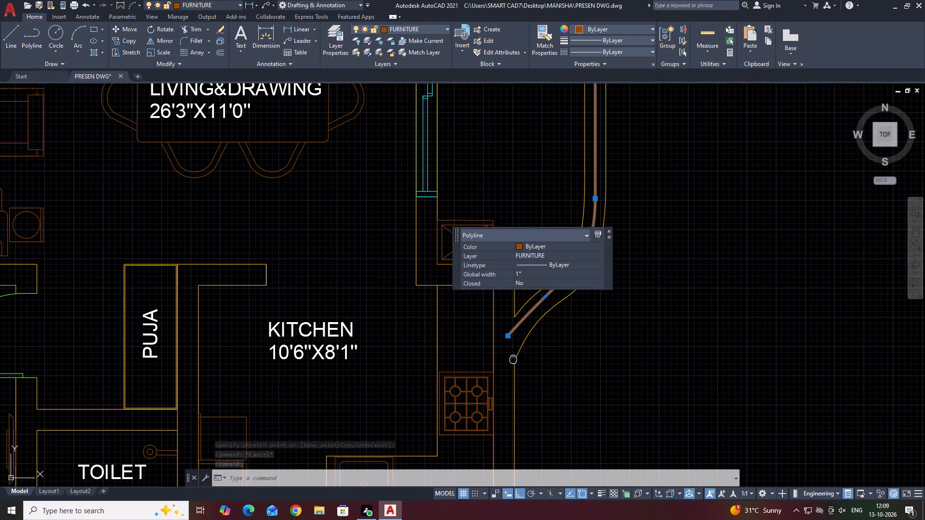
middle_drag(520, 362, 532, 368)
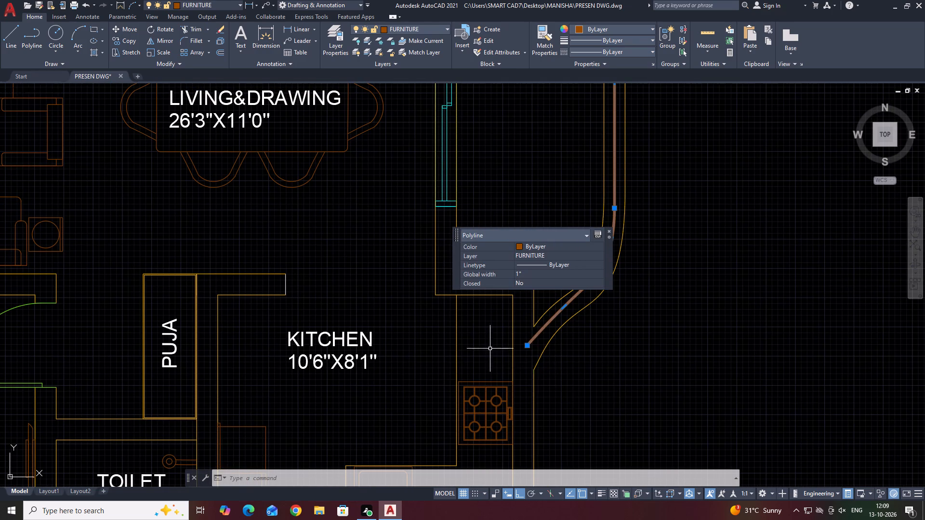
scroll(535, 349, up, 1)
click(522, 344)
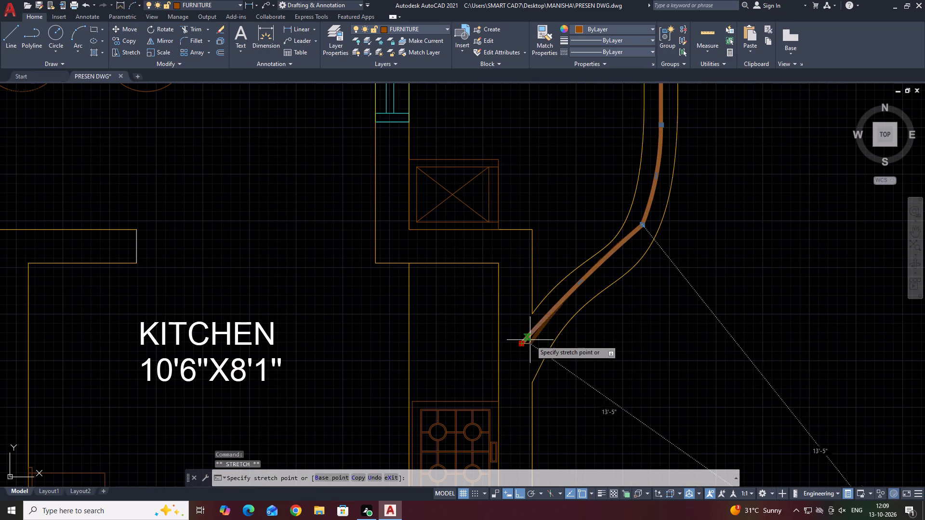
click(531, 336)
key(Escape)
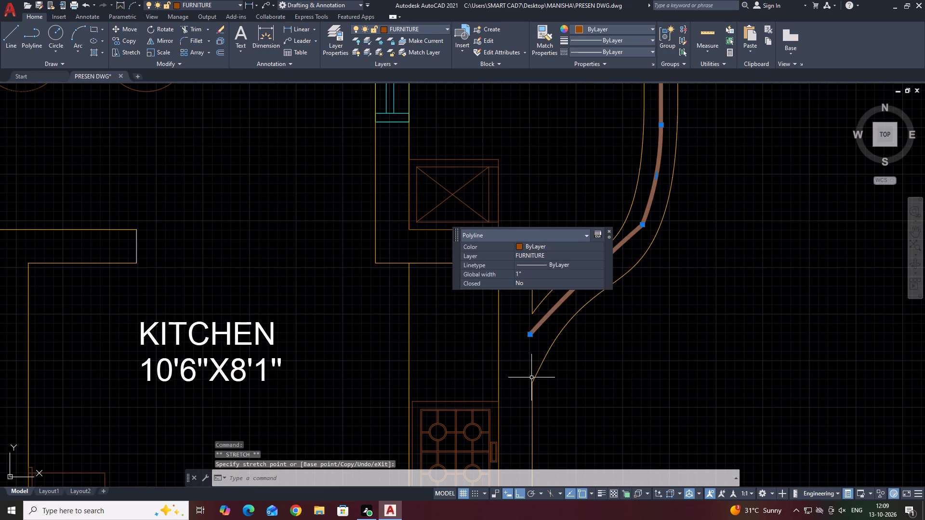
Draw a line closing the gap in the kitchen's outer wall between the ends of the two balcony parapet lines.
key(l)
key(space)
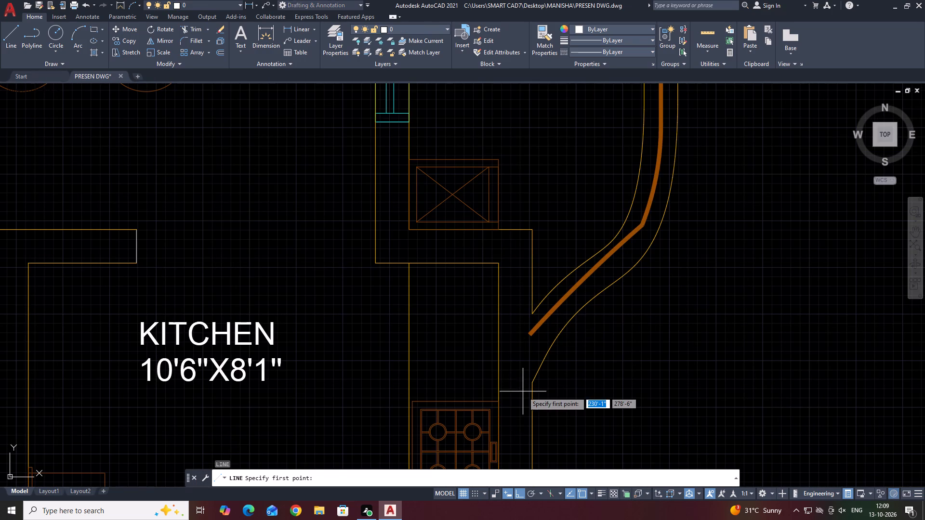
click(532, 385)
click(531, 313)
key(Escape)
Adjust the railing polyline's lower end so it stops just outside the kitchen's outer wall line.
scroll(533, 350, up, 3)
click(543, 300)
click(540, 240)
click(515, 293)
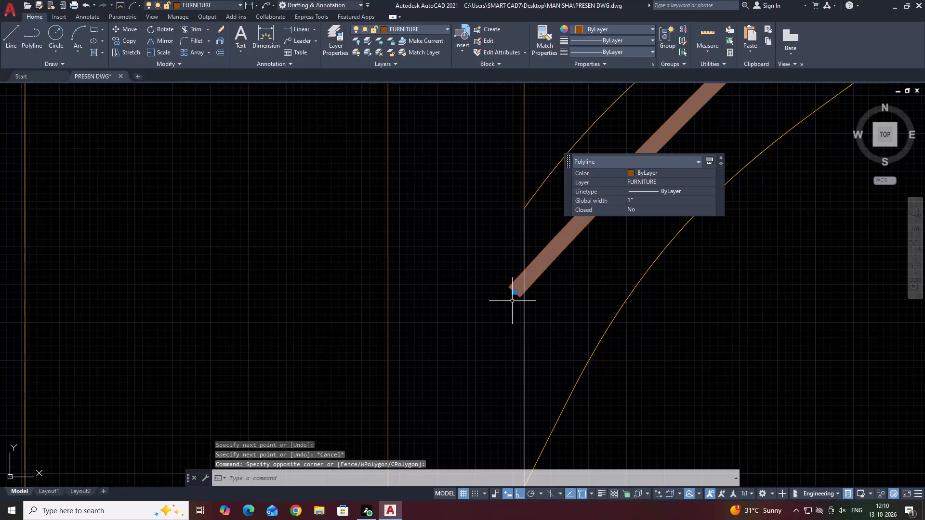
click(525, 288)
key(Escape)
scroll(530, 288, up, 1)
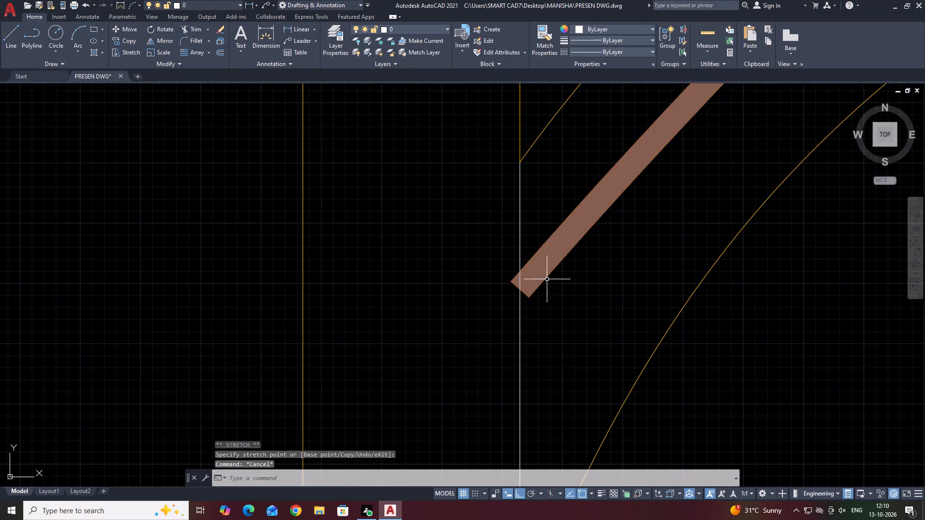
click(560, 279)
click(550, 250)
click(521, 288)
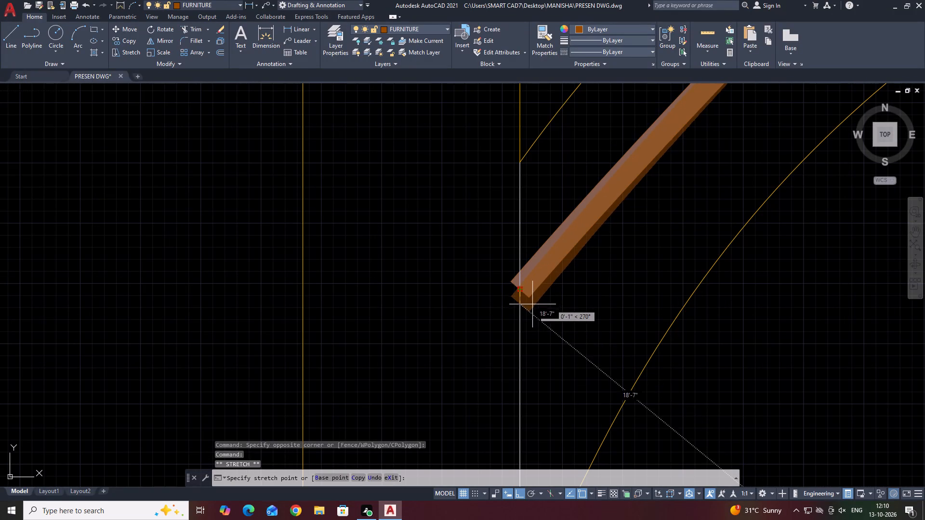
click(535, 304)
click(533, 288)
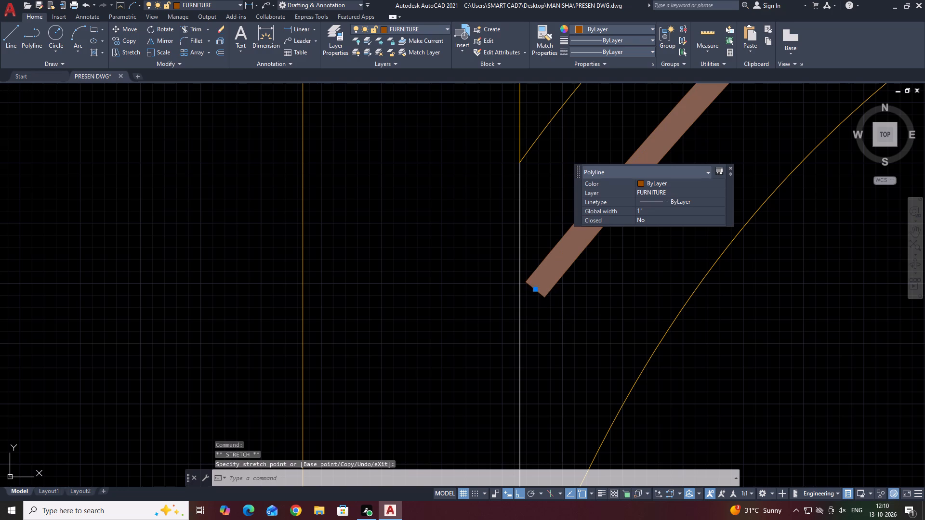
click(530, 293)
key(Escape)
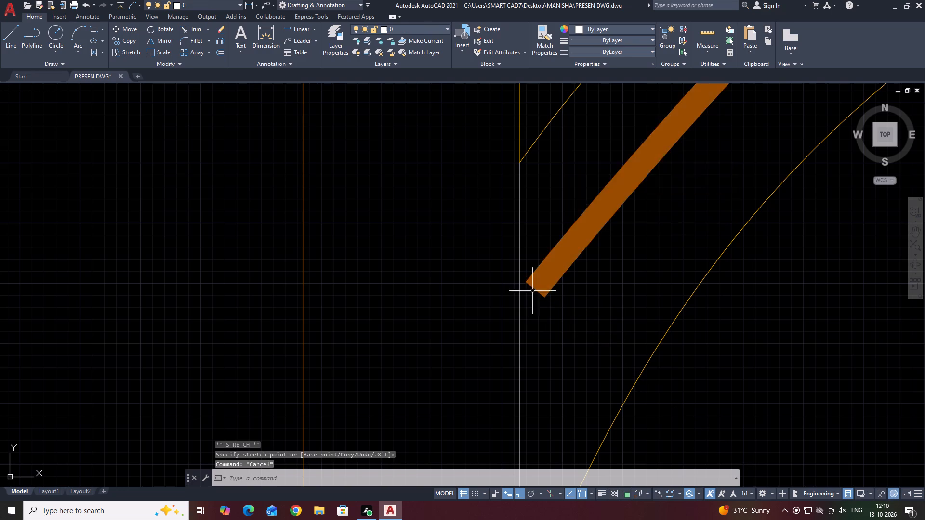
Extend the balcony railing's lower end to the kitchen's outer wall line.
scroll(532, 291, down, 8)
text(EX)
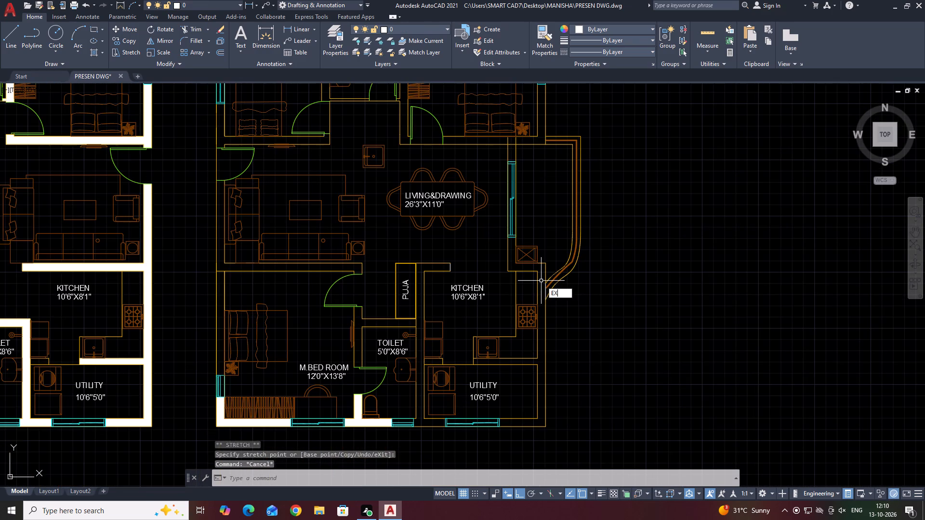
key(space)
scroll(551, 286, up, 3)
click(547, 284)
scroll(539, 293, up, 3)
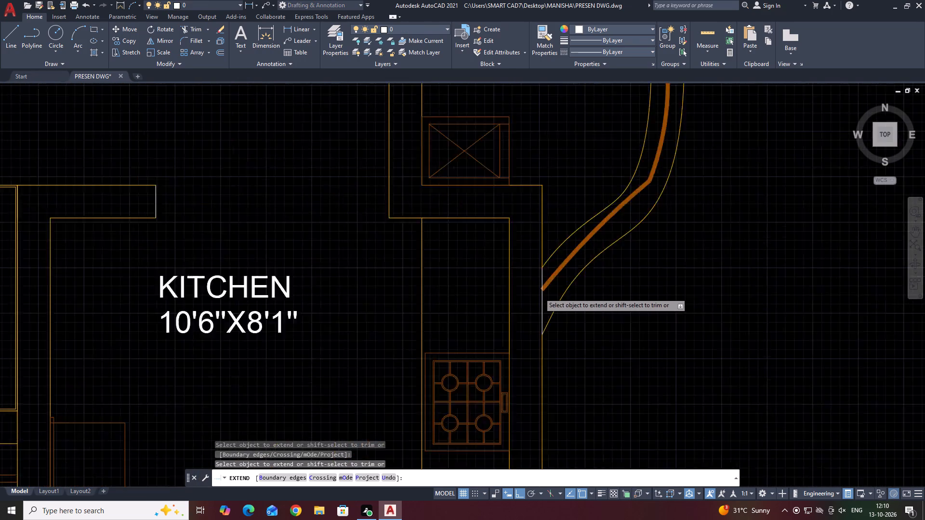
key(Escape)
Erase the two long vertical lines projecting above the study and the short outer wall piece just above the entrance door.
scroll(570, 274, down, 4)
middle_drag(612, 268, 514, 353)
middle_drag(663, 376, 584, 327)
middle_drag(477, 264, 505, 301)
scroll(455, 260, down, 3)
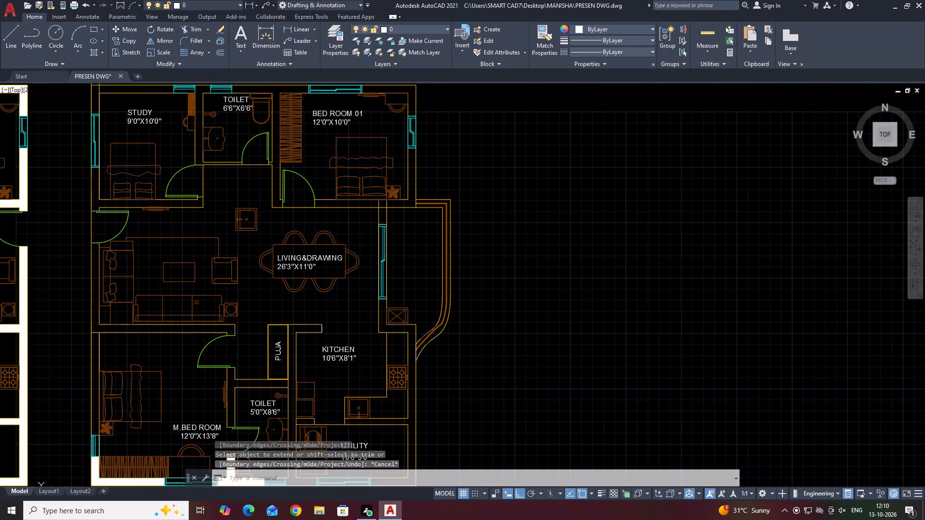
middle_drag(376, 290, 475, 294)
scroll(486, 221, up, 3)
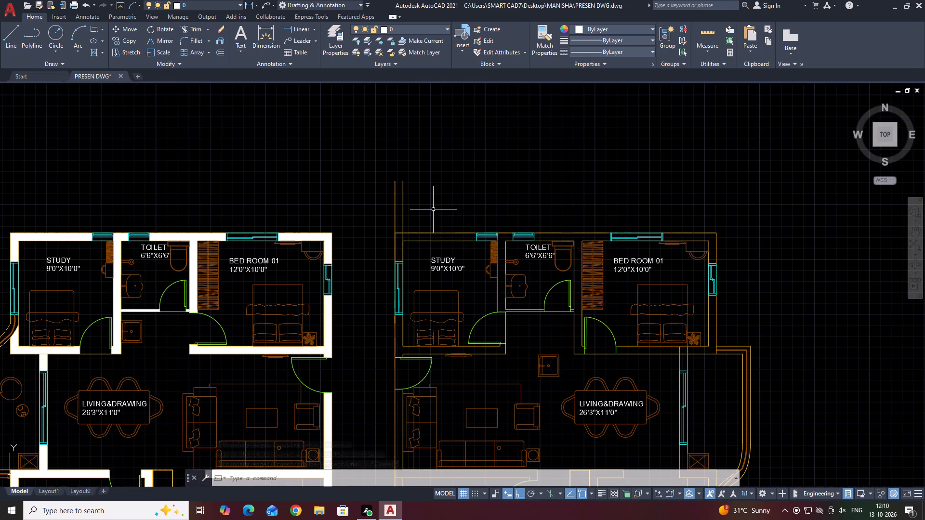
middle_drag(696, 271, 651, 253)
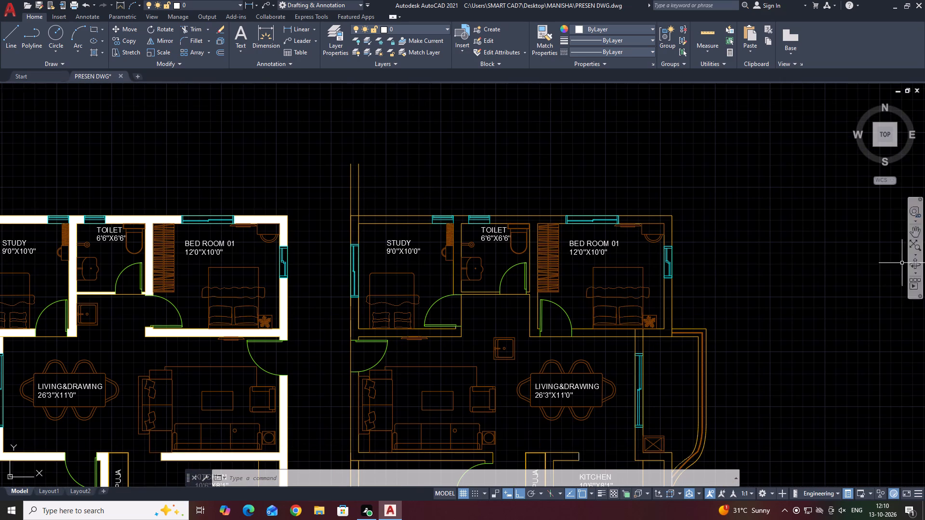
click(394, 147)
click(340, 165)
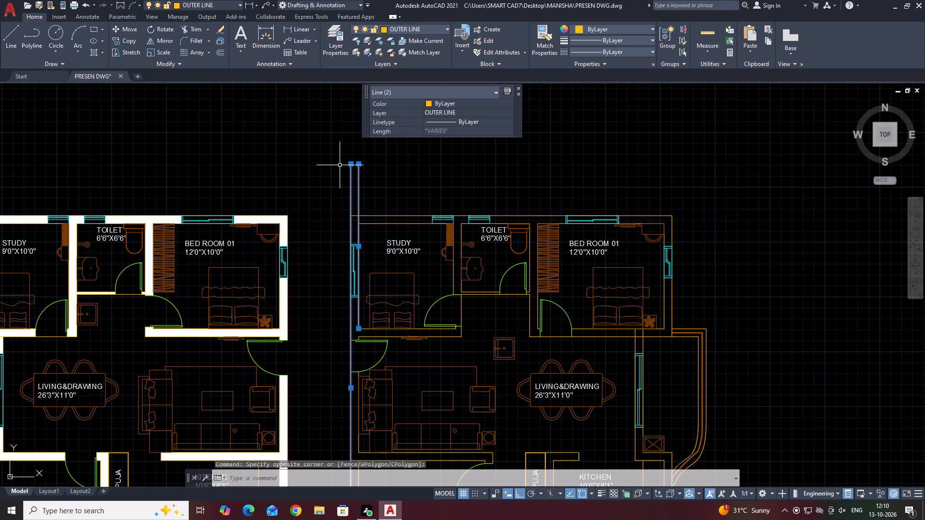
key(Delete)
middle_drag(437, 212, 467, 107)
click(381, 220)
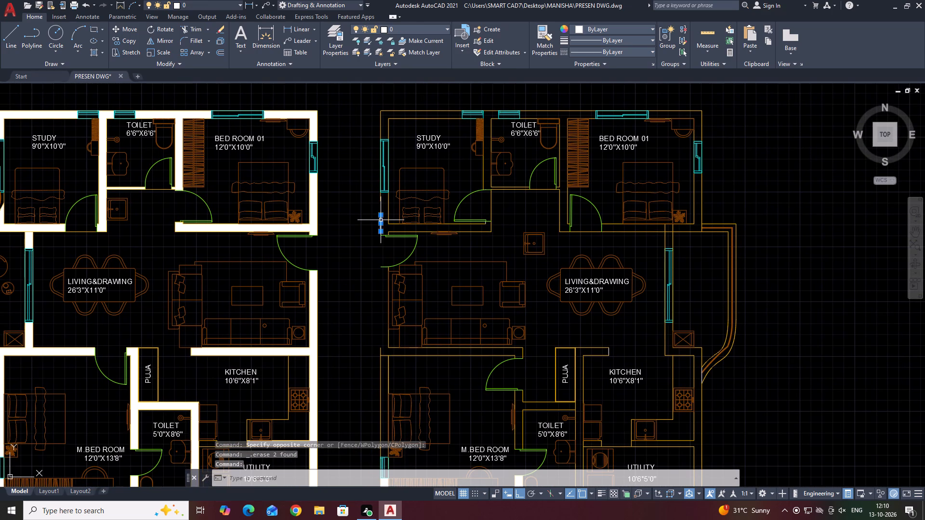
key(Delete)
Extend the M.Bed Room's outer wall line up past the living room and entrance door to the study's outer wall line.
middle_drag(383, 343, 437, 208)
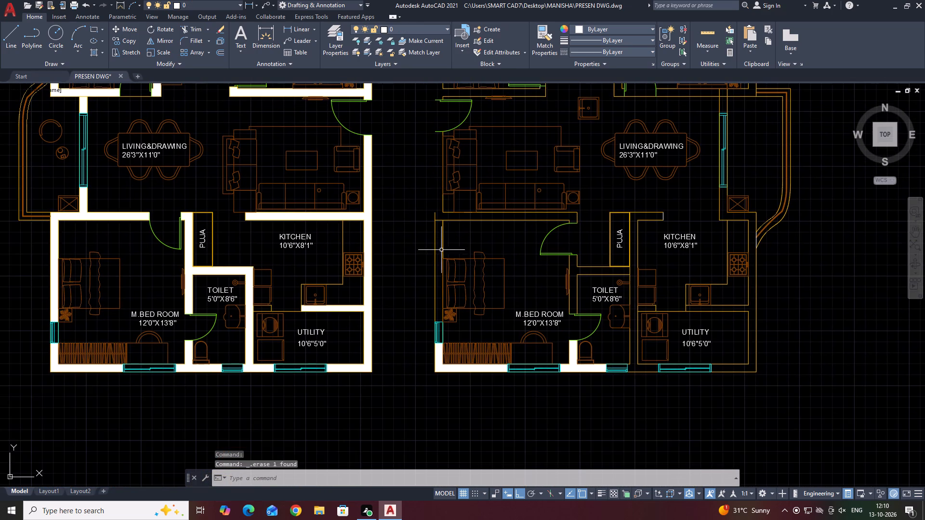
middle_drag(434, 188, 429, 264)
text(EX)
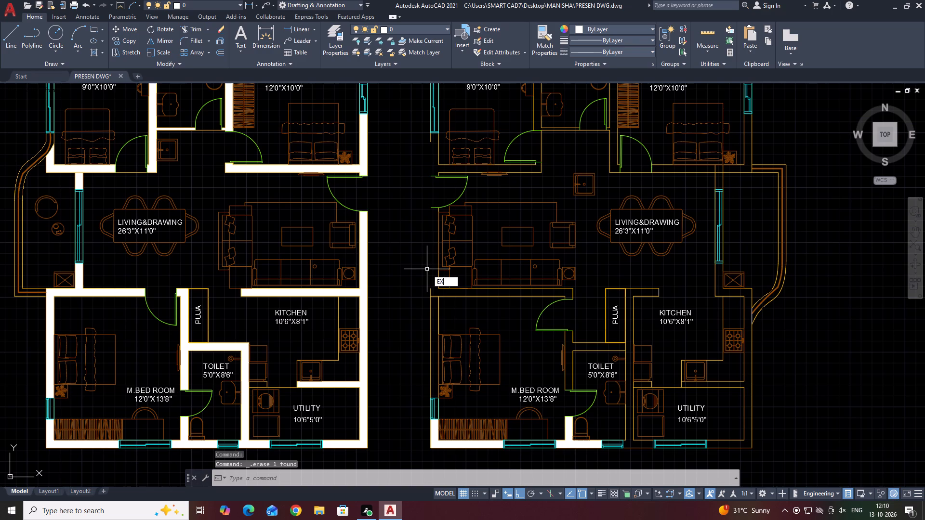
key(space)
click(431, 308)
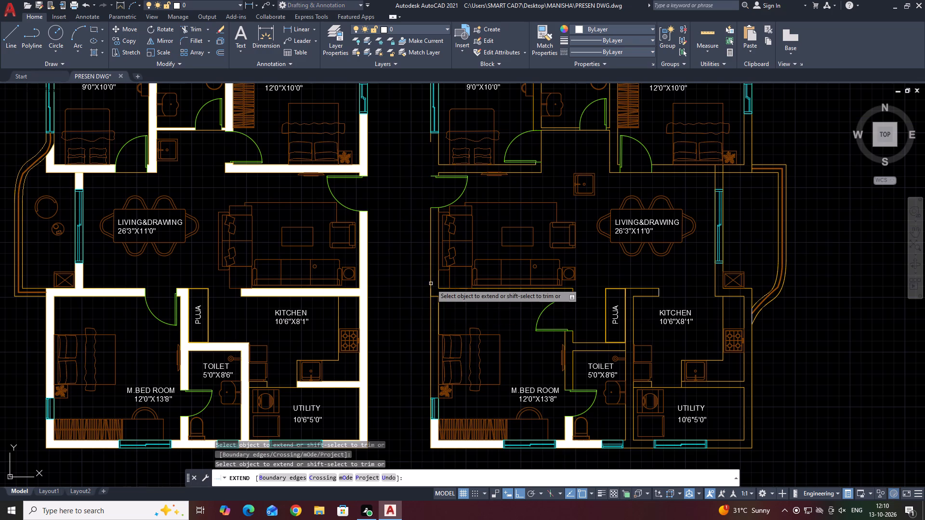
click(430, 246)
click(432, 228)
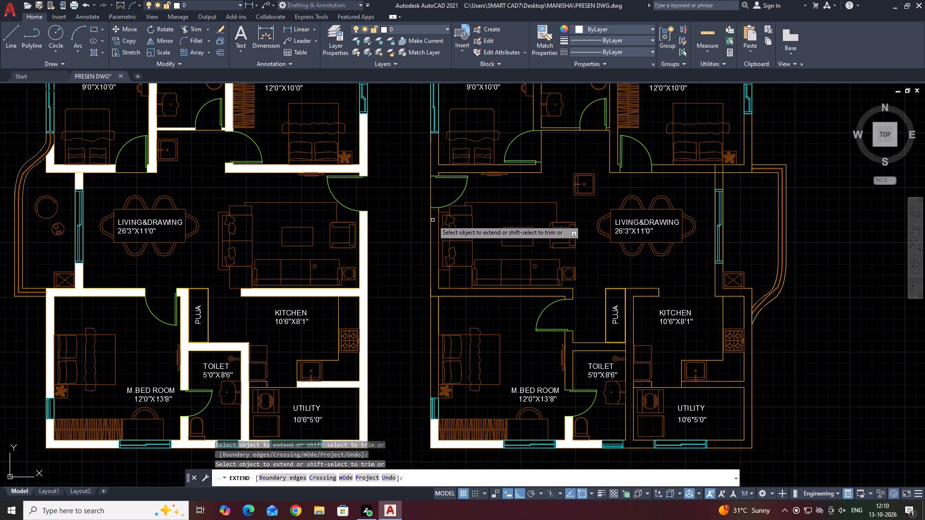
key(Escape)
Stretch the lower end of the study's outer wall line to the lower edge of the study window.
scroll(431, 135, up, 3)
click(408, 109)
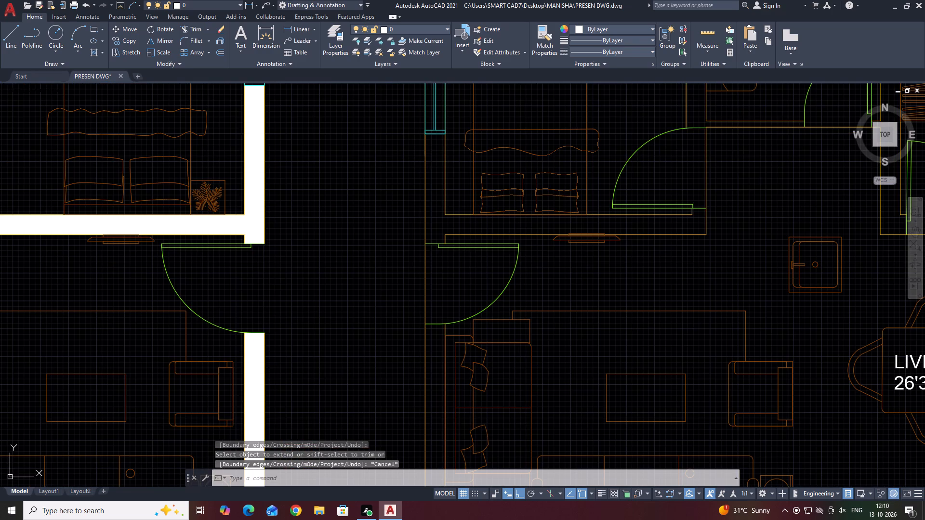
drag(438, 180, 440, 188)
middle_drag(428, 135, 424, 304)
scroll(424, 304, down, 1)
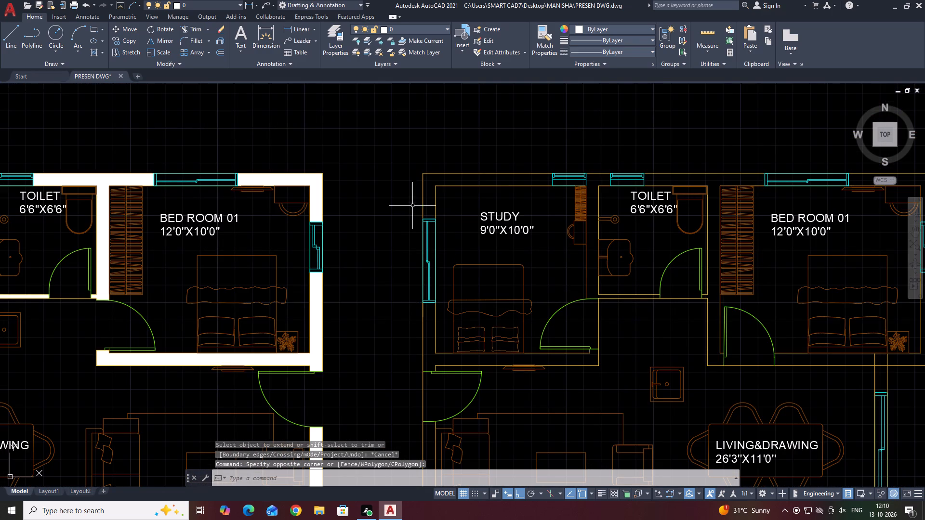
click(423, 198)
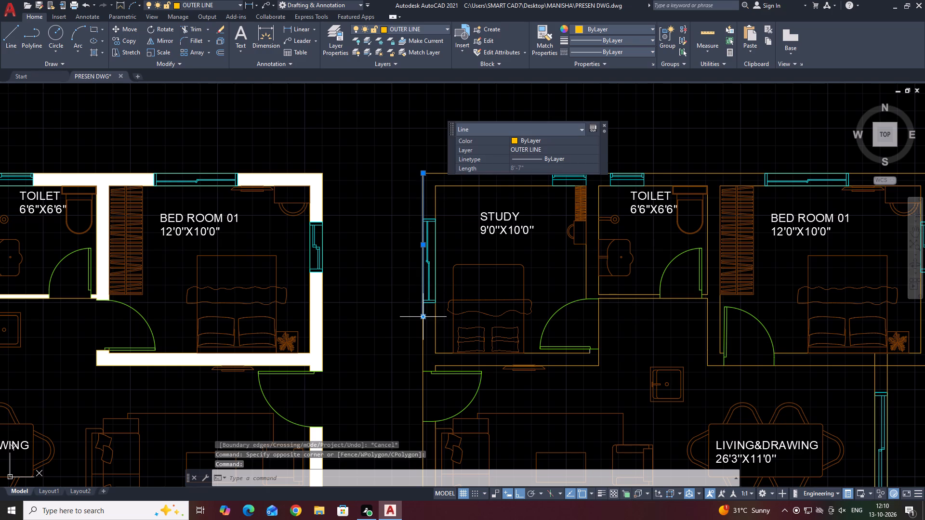
click(423, 317)
click(423, 302)
key(Escape)
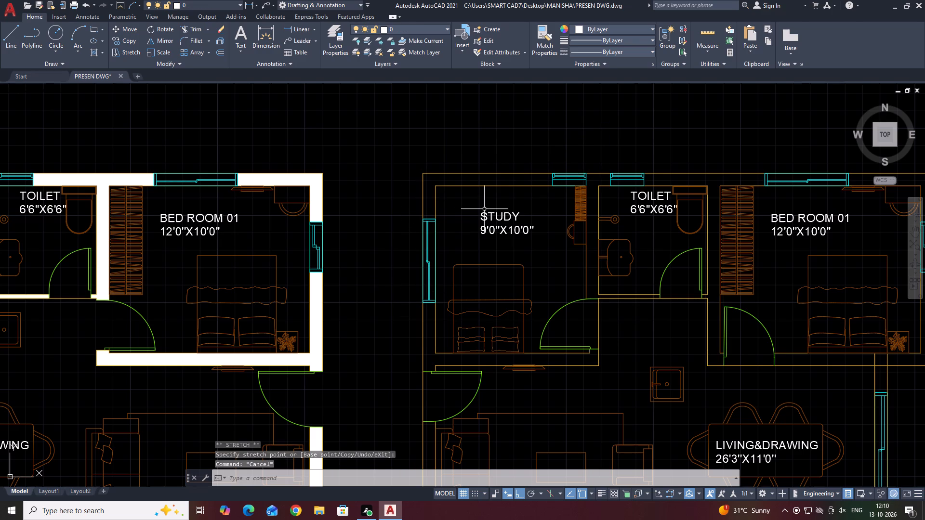
Trim the living room window wall's lines crossing Bed Room 01's lower wall, and the wall line piece between them, to open the junction.
middle_drag(473, 202, 278, 169)
middle_drag(718, 308, 447, 231)
middle_drag(403, 266, 475, 231)
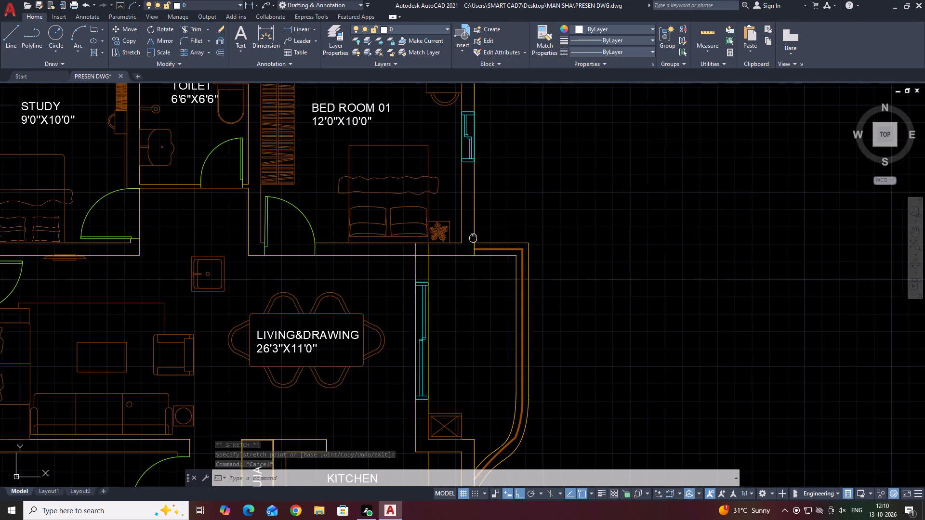
middle_drag(475, 231, 477, 208)
scroll(477, 294, down, 1)
middle_drag(529, 307, 502, 259)
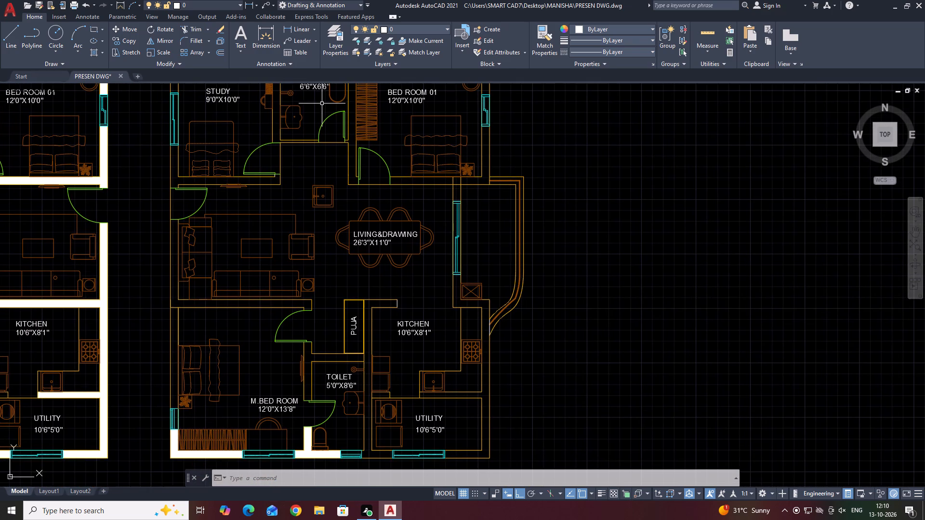
click(197, 28)
scroll(448, 182, up, 4)
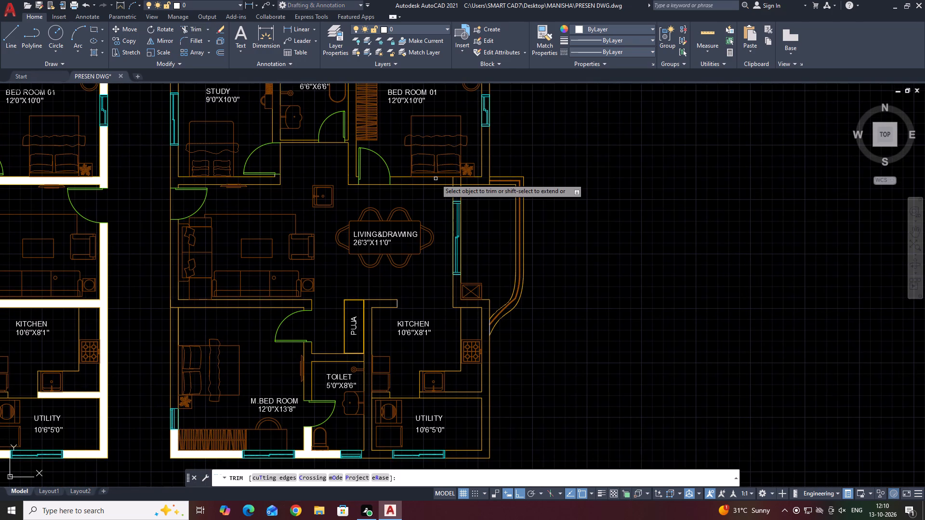
click(420, 177)
click(493, 176)
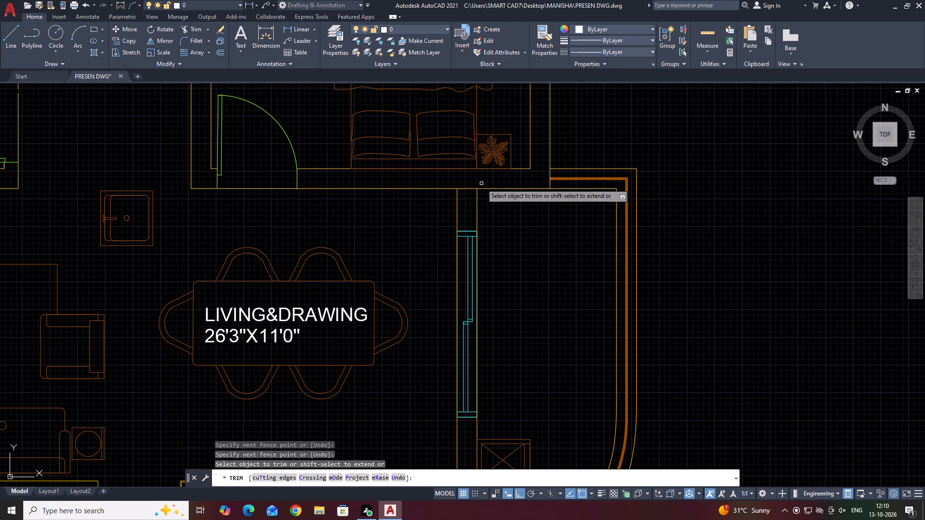
click(468, 189)
middle_drag(567, 211, 496, 170)
scroll(490, 165, down, 3)
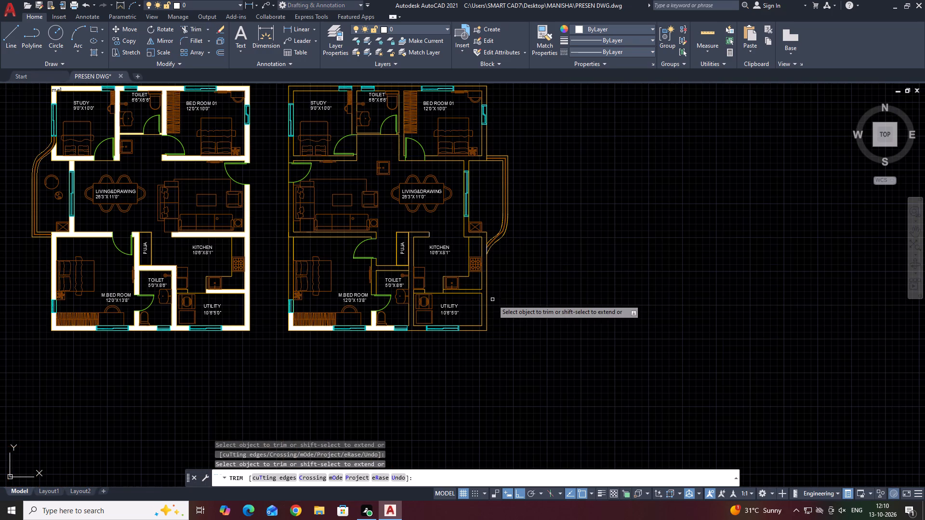
scroll(476, 242, up, 2)
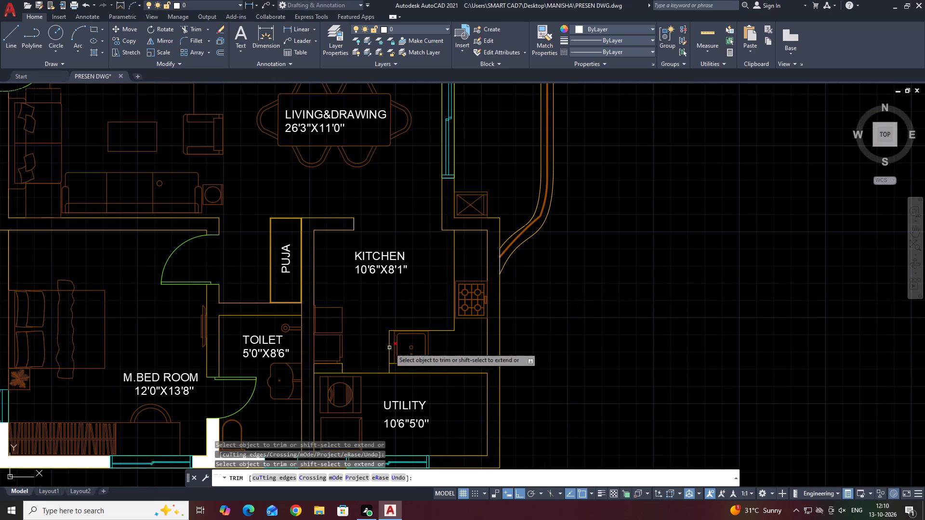
middle_drag(577, 334, 504, 242)
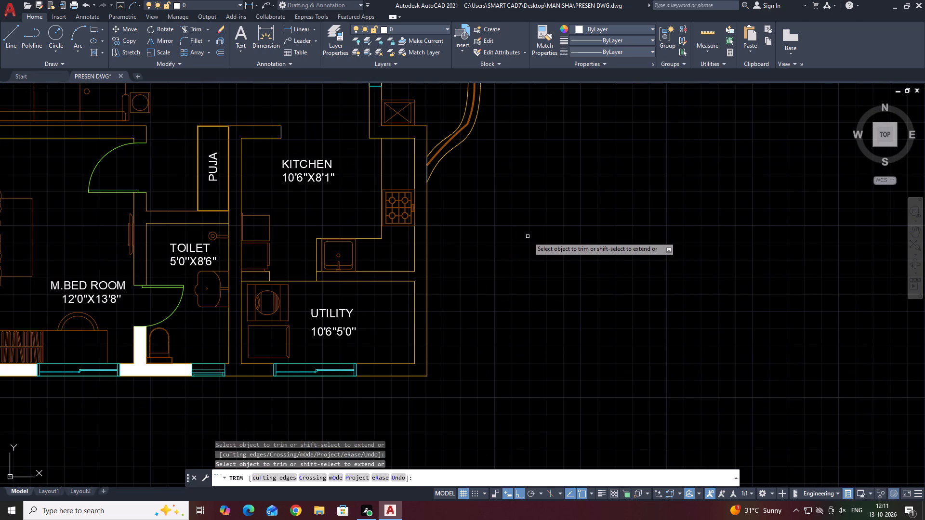
middle_drag(375, 314, 460, 324)
key(Escape)
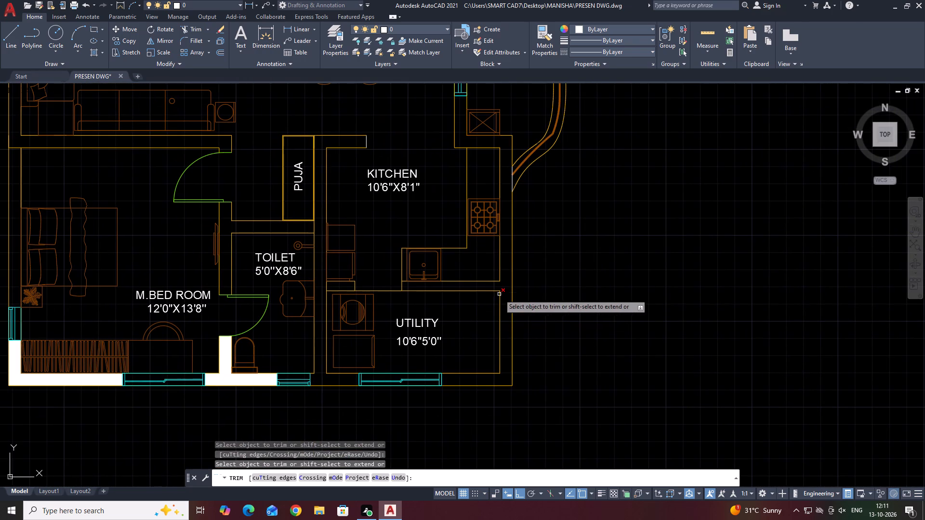
Solid-hatch the adjoining flat's outer wall corner at the study, the study-toilet wall and the wall between the toilet and Bed Room 01.
scroll(530, 301, down, 2)
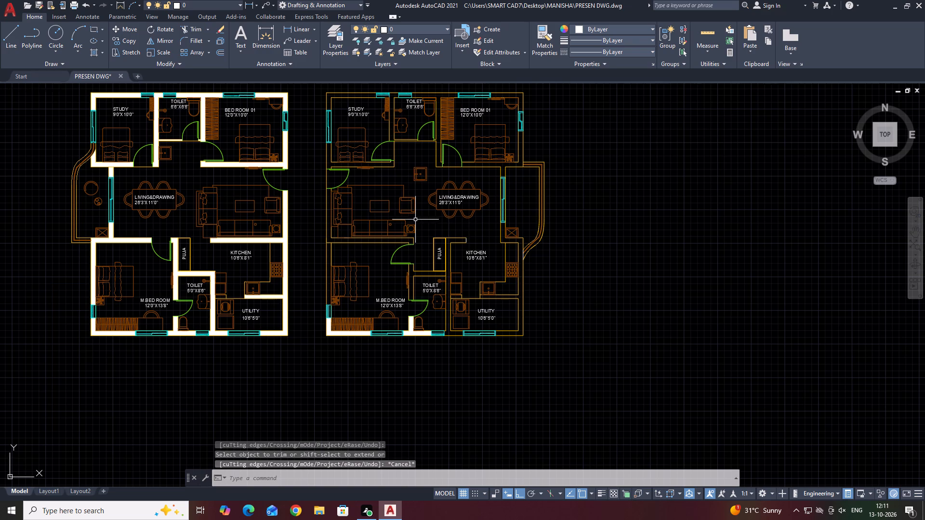
middle_drag(358, 180, 370, 231)
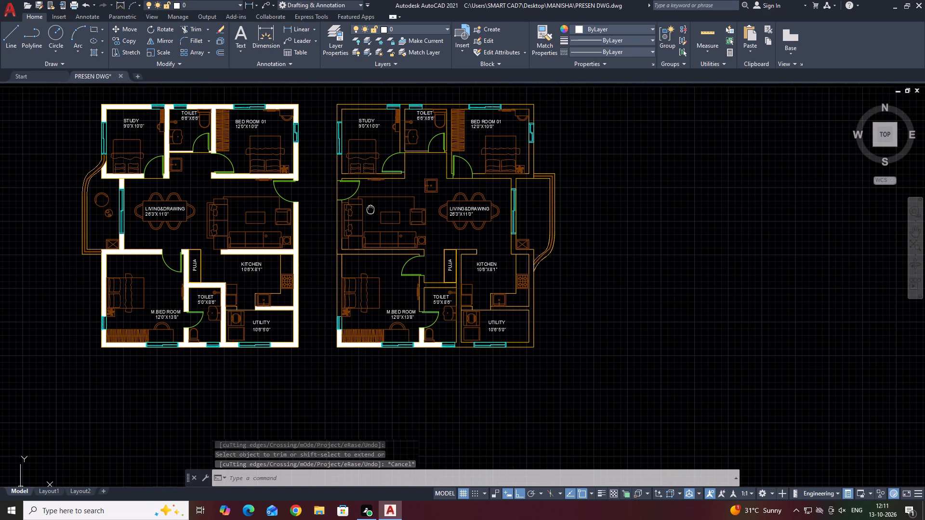
middle_drag(370, 231, 370, 245)
text(H)
key(space)
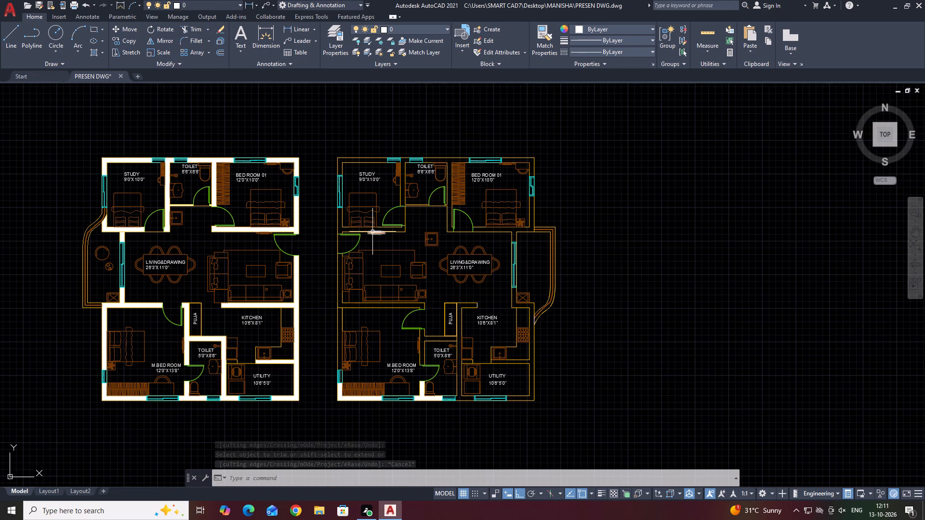
click(360, 160)
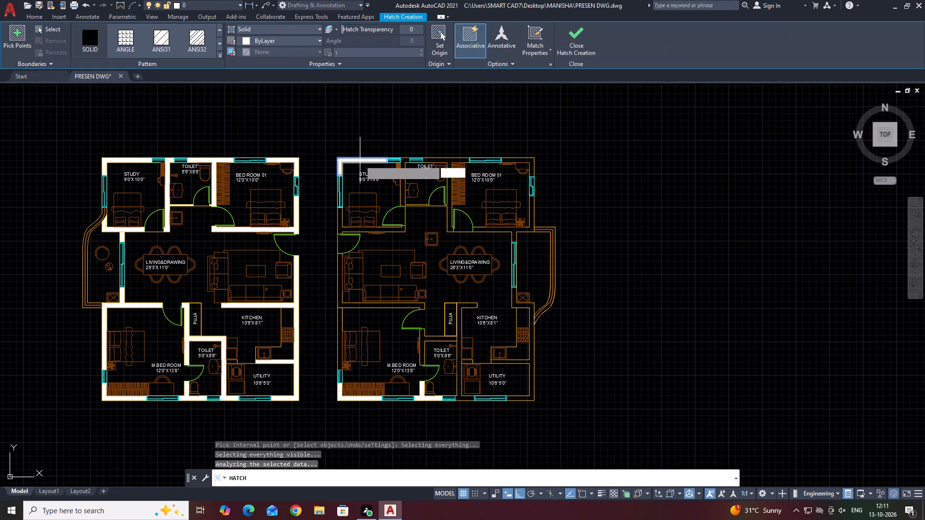
click(448, 160)
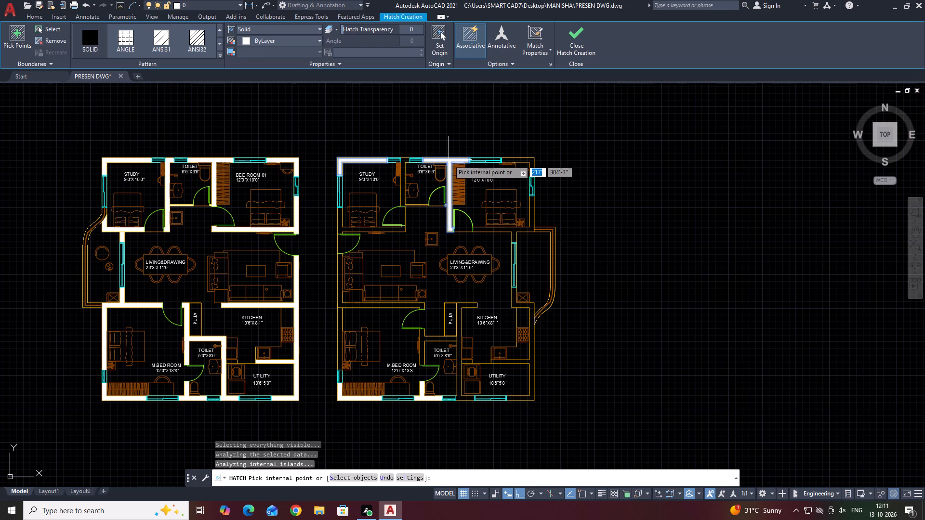
click(404, 167)
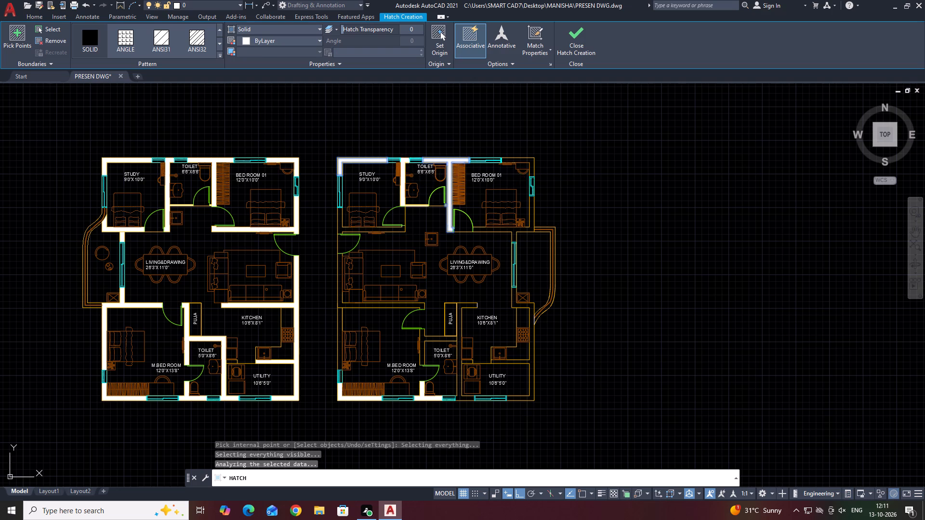
key(space)
Solid-hatch Bed Room 01's outer top corner and its lower outer wall down to the living room's balcony window.
key(space)
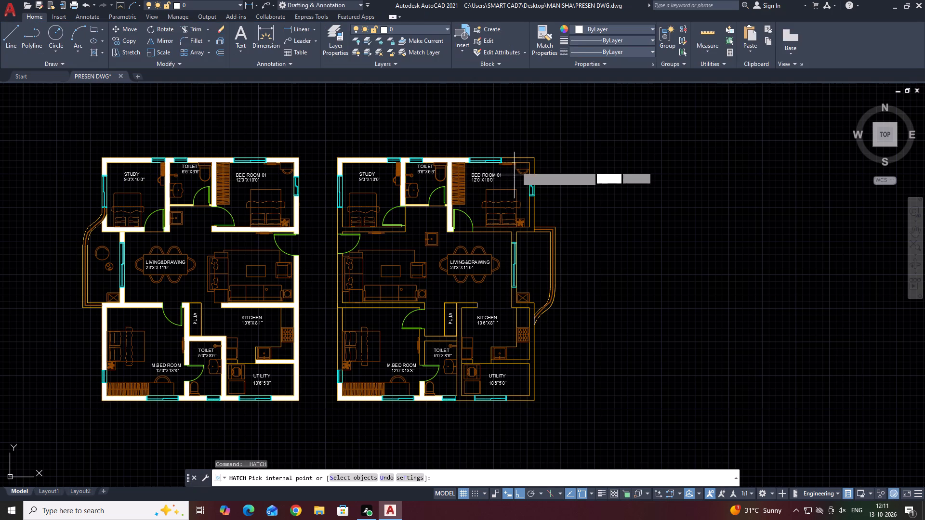
click(528, 159)
key(space)
key(space)
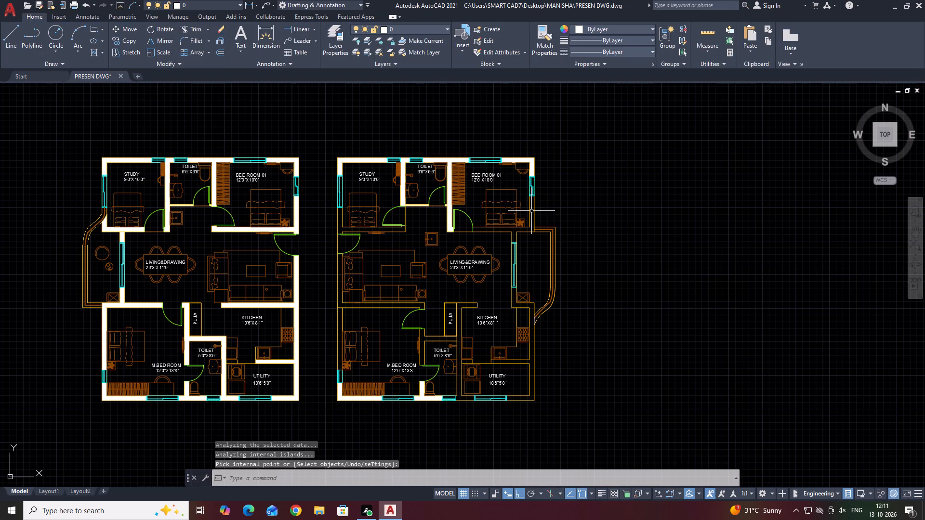
click(531, 226)
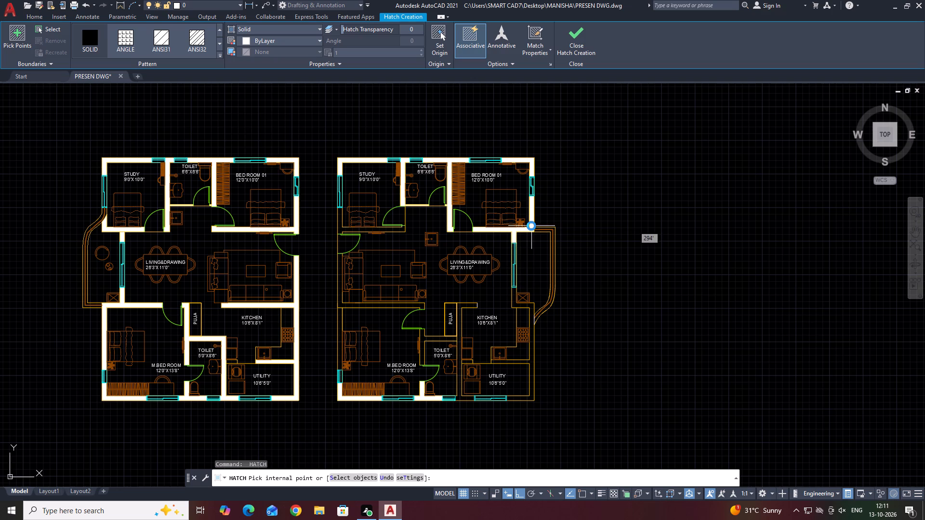
key(space)
Draw a vertical line about 1'-6" long along the kitchen's outer wall, closing the open lower end of the balcony.
middle_drag(550, 212, 448, 120)
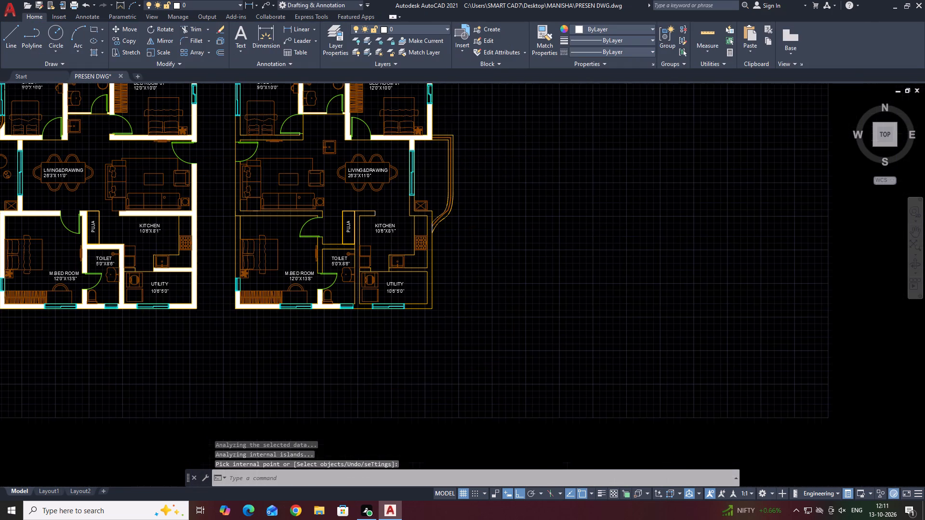
key(space)
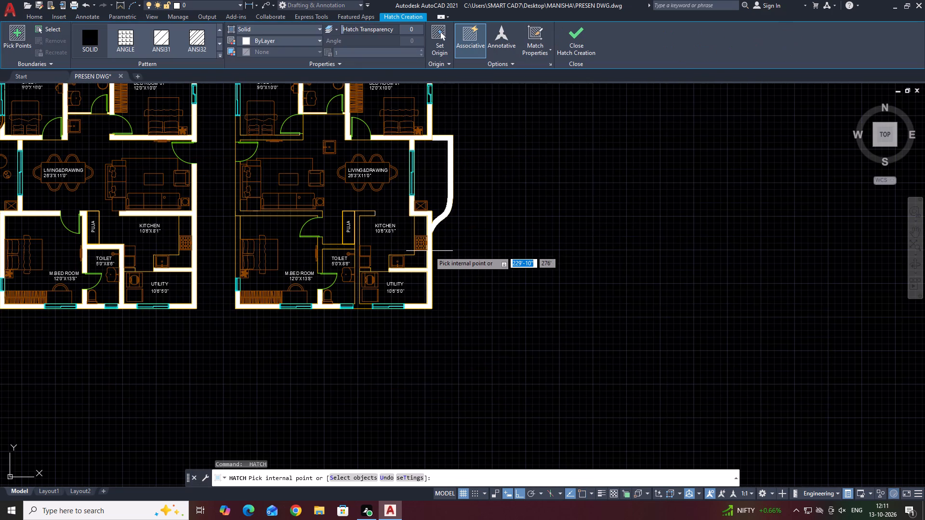
key(Escape)
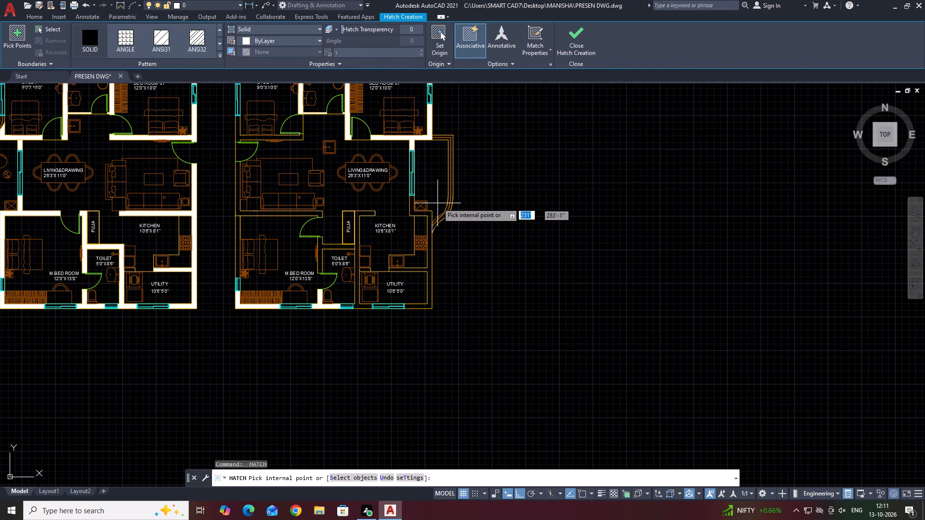
scroll(428, 228, up, 7)
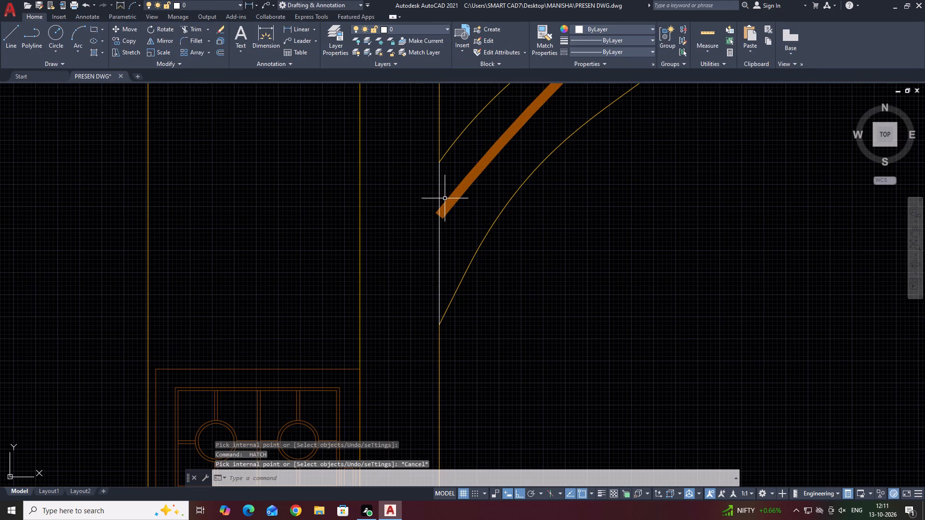
text(L)
key(space)
click(439, 160)
click(441, 325)
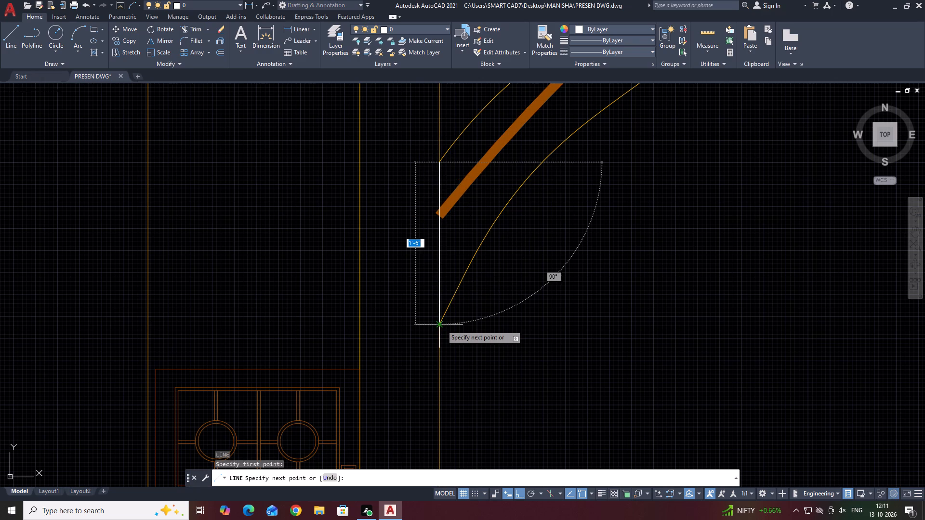
key(Escape)
Solid-hatch the kitchen and utility outer wall, from the balcony window down to the utility window.
scroll(458, 256, down, 10)
scroll(476, 256, up, 3)
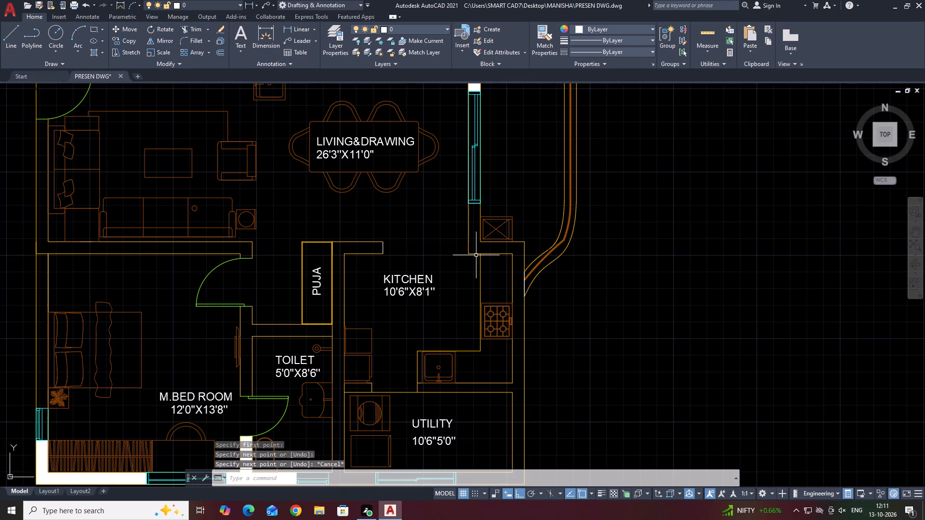
text(H)
key(space)
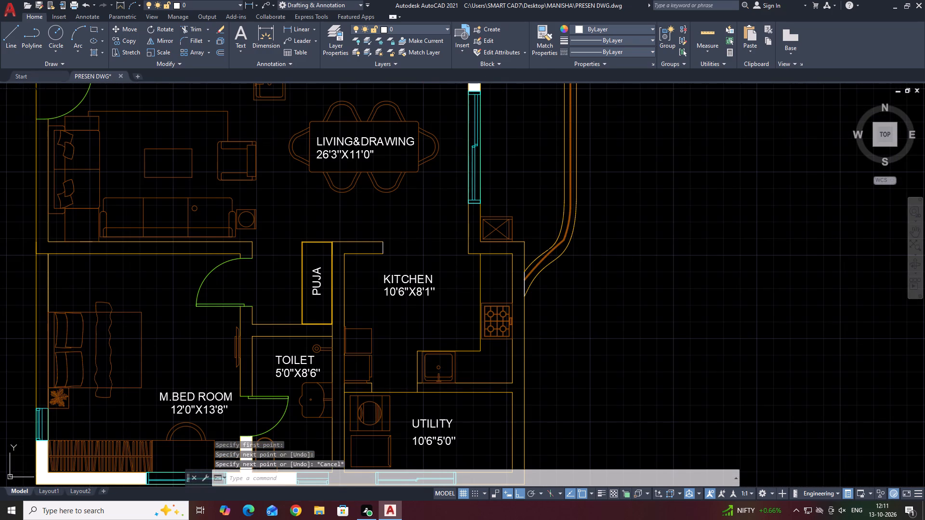
click(498, 249)
key(Escape)
scroll(450, 234, down, 3)
Solid-hatch the wall between the 5'0"X8'6" toilet and the kitchen and utility, and the toilet's walls facing the puja and M.Bed Room.
middle_drag(476, 245, 473, 244)
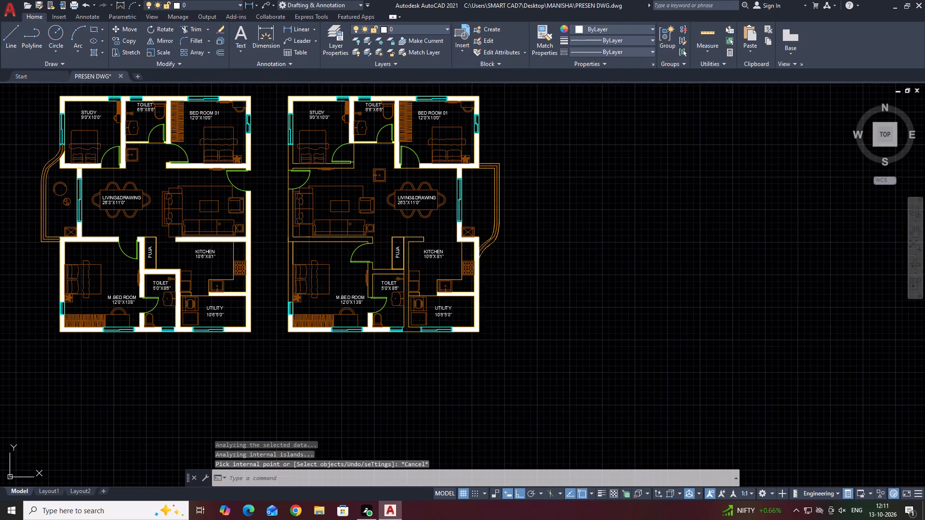
middle_drag(473, 244, 497, 268)
key(space)
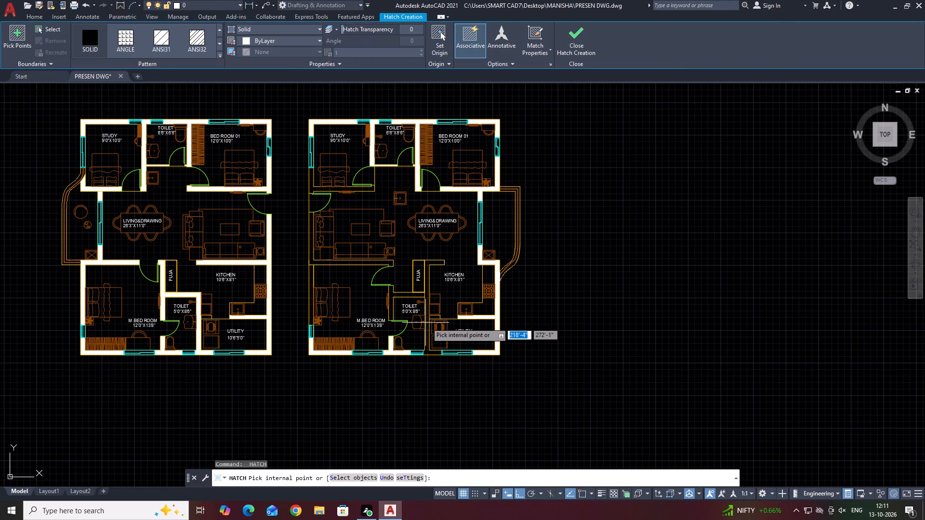
click(427, 323)
key(space)
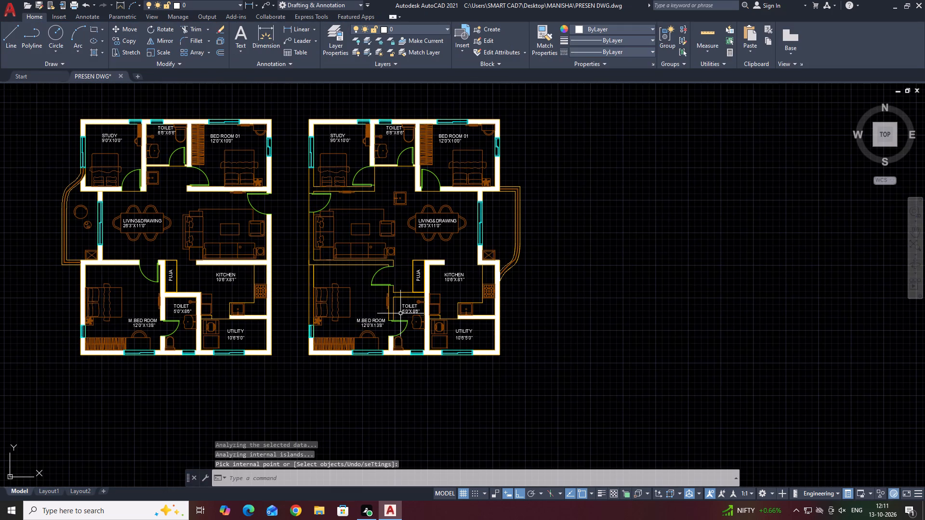
key(space)
click(395, 295)
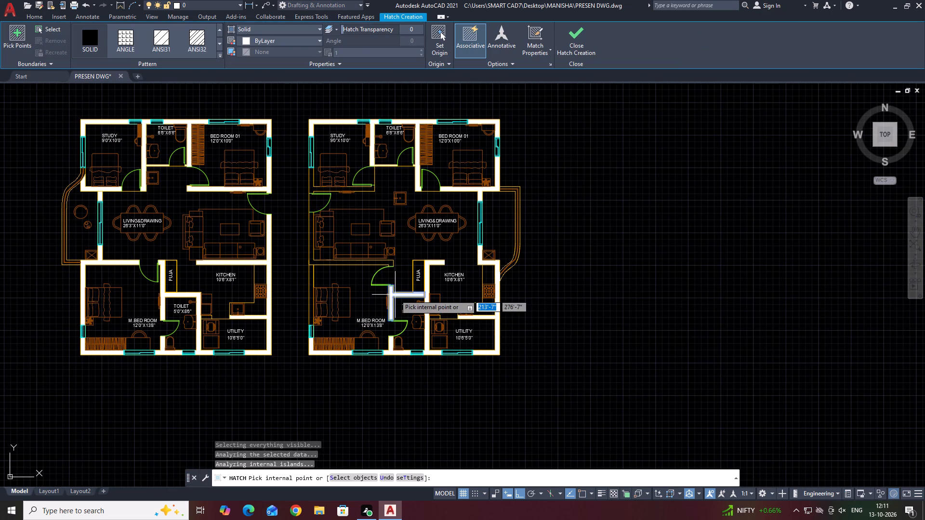
key(space)
Solid-hatch the M.Bed Room's outer side wall above its window.
key(space)
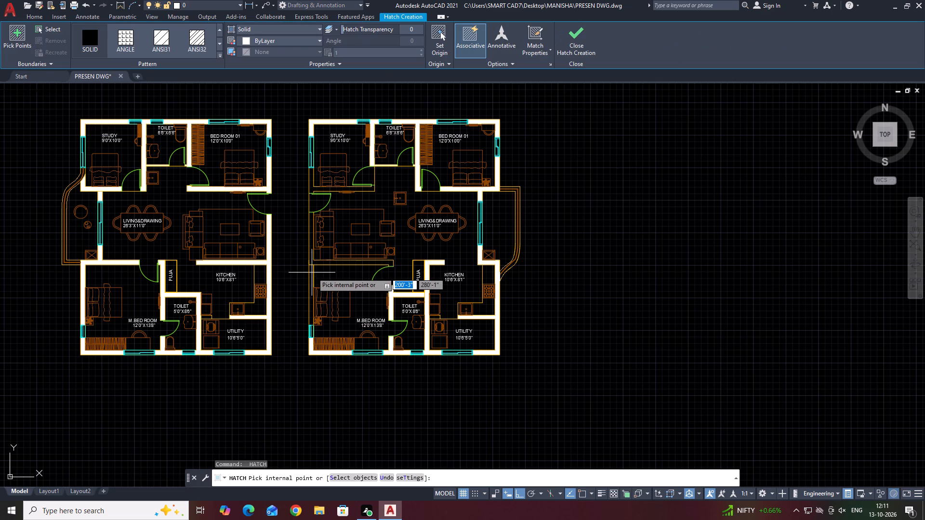
click(310, 277)
key(space)
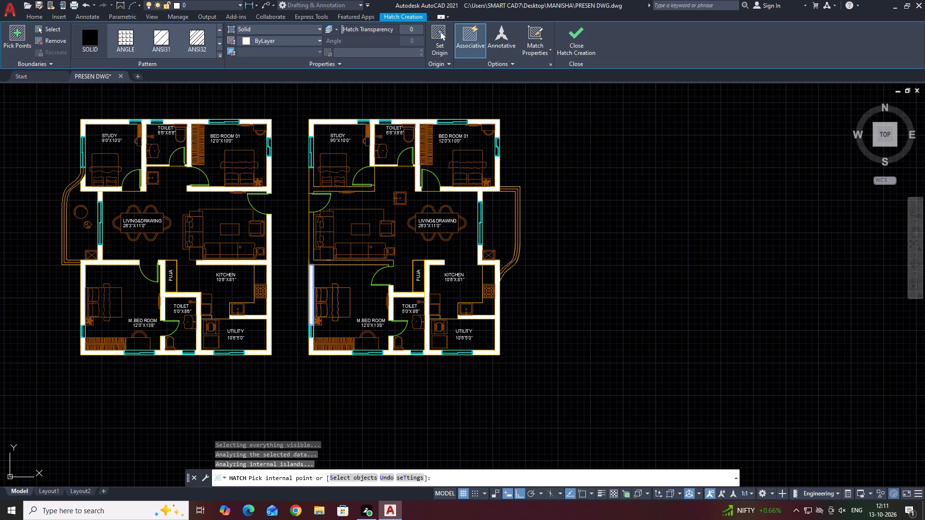
Solid-hatch the wall between the living and M.Bed Room together with the living room's outer wall below the entrance door.
scroll(312, 261, up, 2)
key(space)
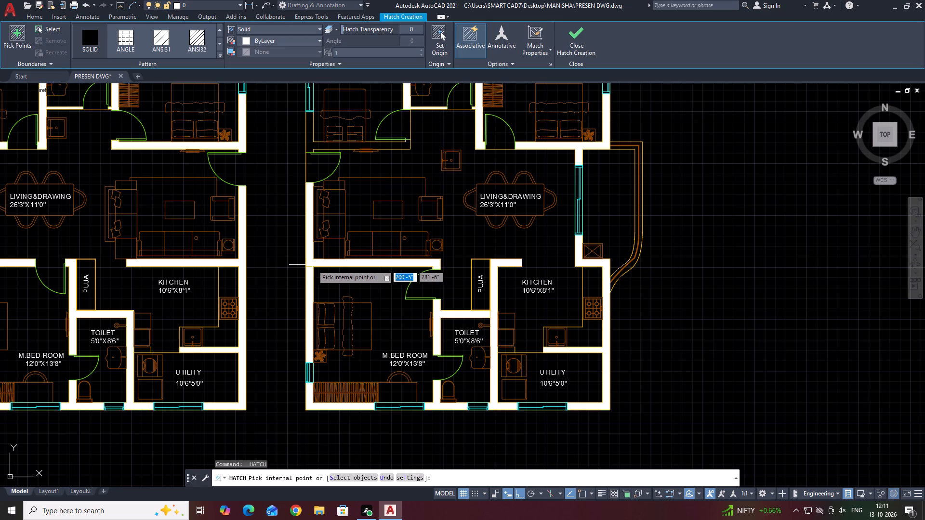
click(312, 265)
key(Escape)
Erase the short line inside the outer wall where it meets the wall between the living and M.Bed Room.
scroll(300, 265, up, 3)
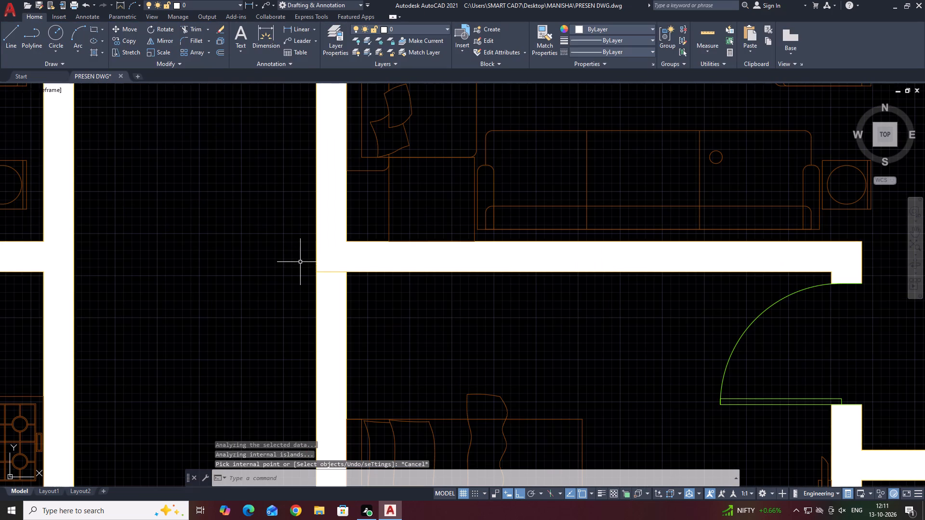
click(302, 226)
click(365, 319)
key(Delete)
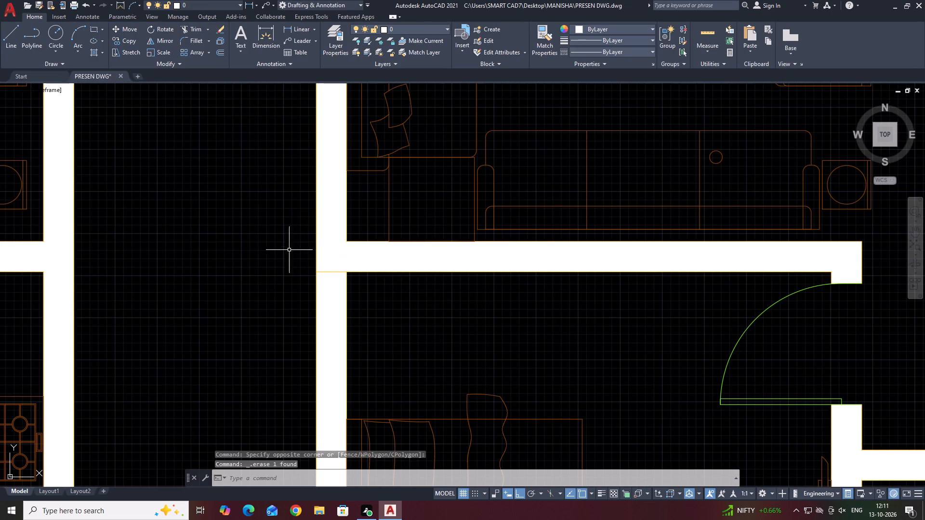
Pull the end of the M.Bed Room's upper wall line back from the outer wall's outer face to its inner face.
click(282, 250)
click(384, 301)
click(352, 273)
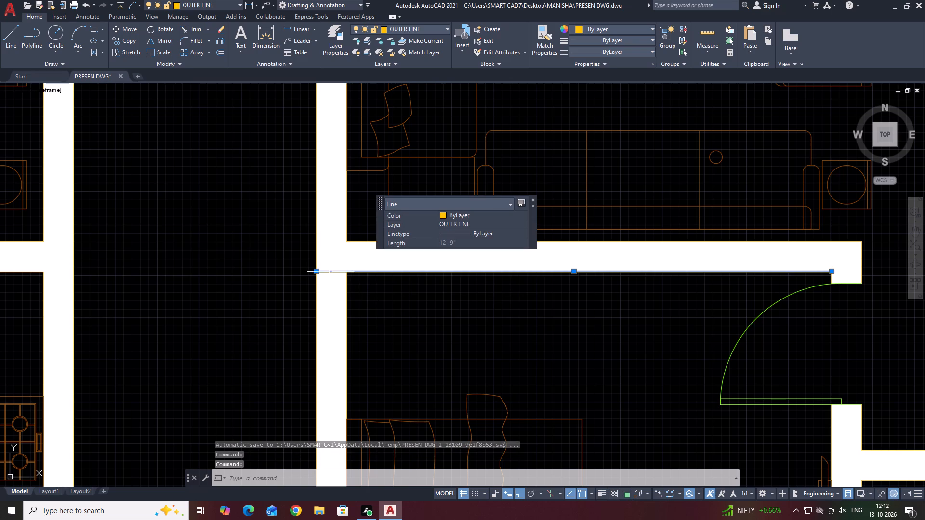
click(316, 272)
click(346, 274)
key(Delete)
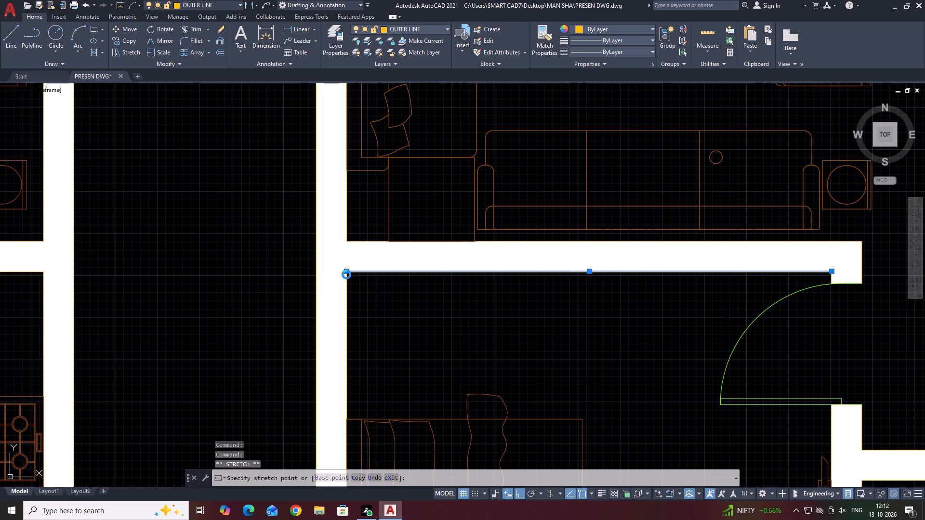
middle_drag(363, 277, 334, 312)
key(Escape)
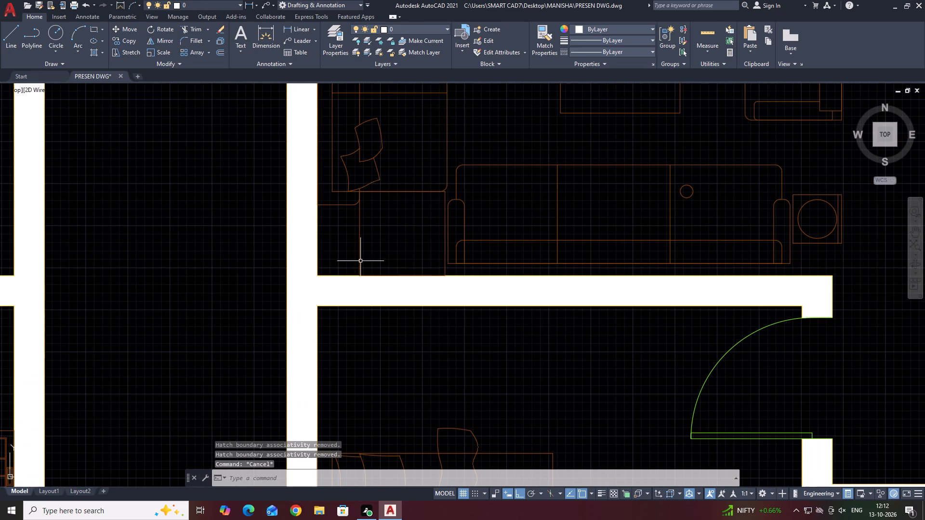
click(347, 274)
key(Escape)
Mirror the M.Bed Room entrance door about a horizontal line through its opening, erasing the source door.
scroll(308, 285, down, 4)
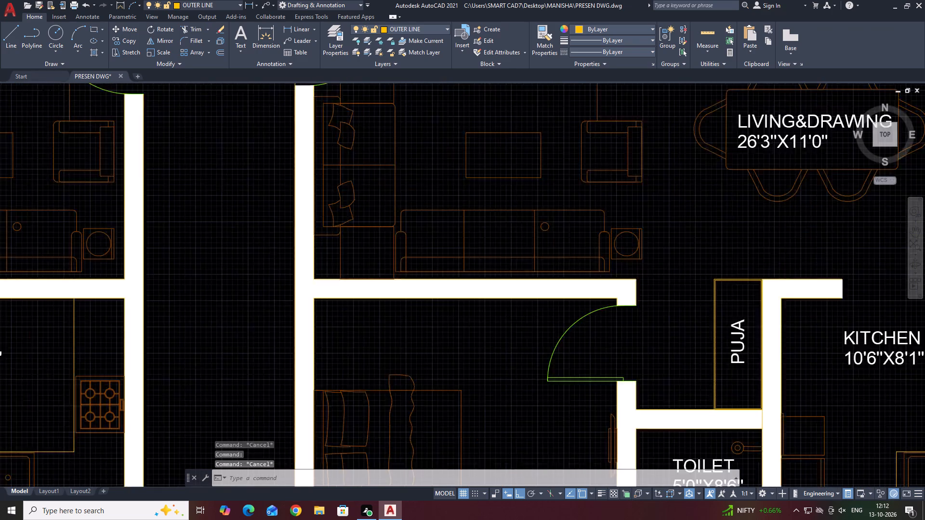
middle_drag(421, 283, 411, 276)
middle_drag(425, 281, 404, 273)
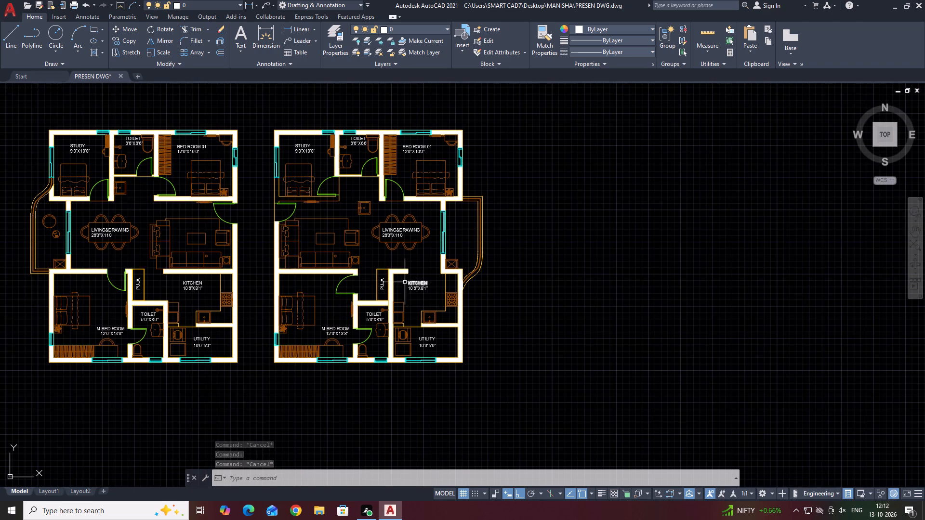
scroll(336, 301, up, 2)
click(355, 284)
middle_drag(355, 278, 356, 285)
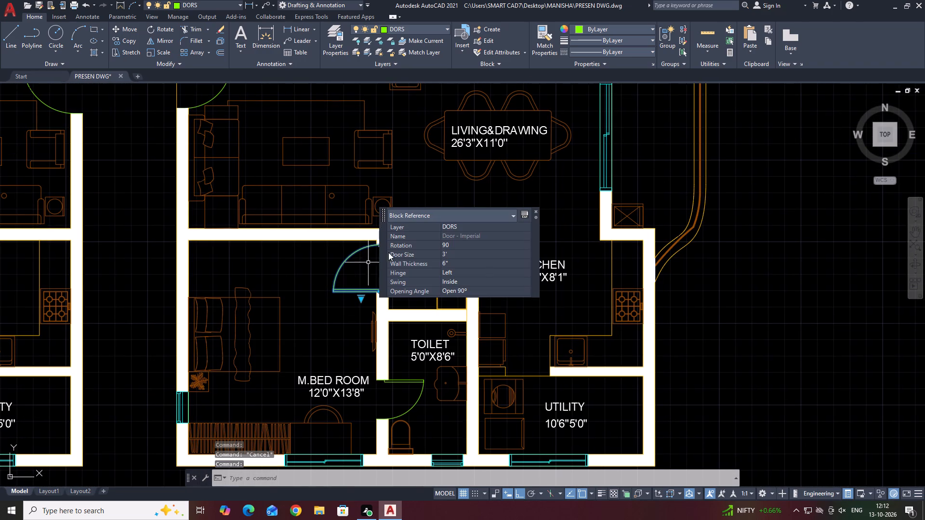
click(160, 40)
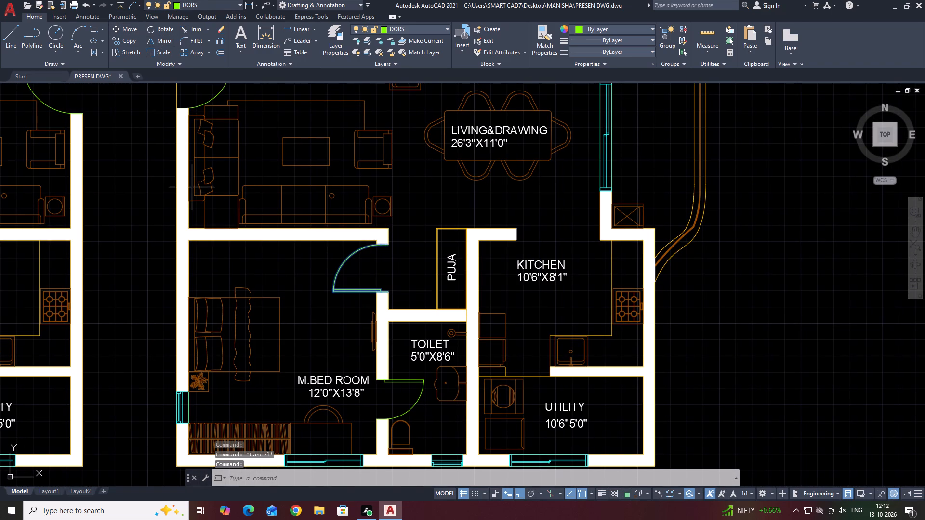
click(372, 269)
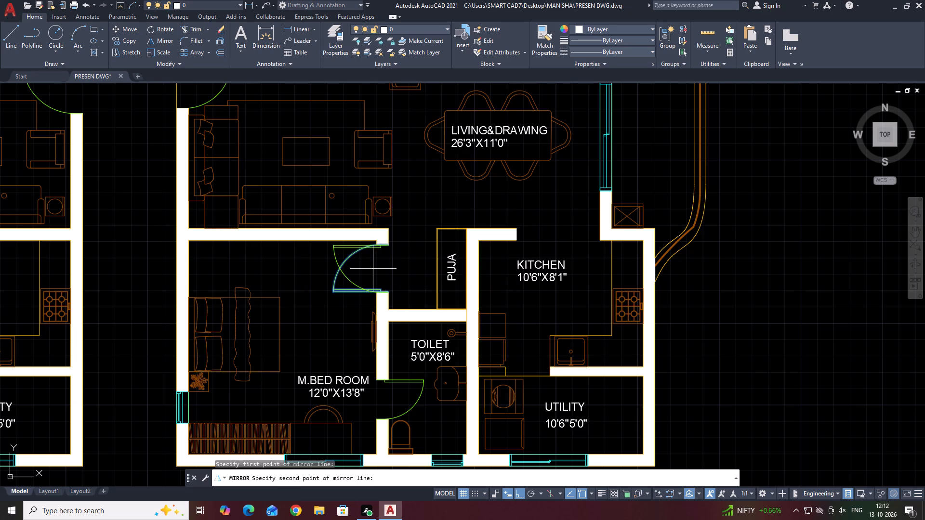
click(413, 265)
drag(434, 290, 413, 265)
Move the mirrored M.Bed Room door so its hinge-side jamb line meets the end corner of the wall above the opening.
scroll(380, 256, up, 1)
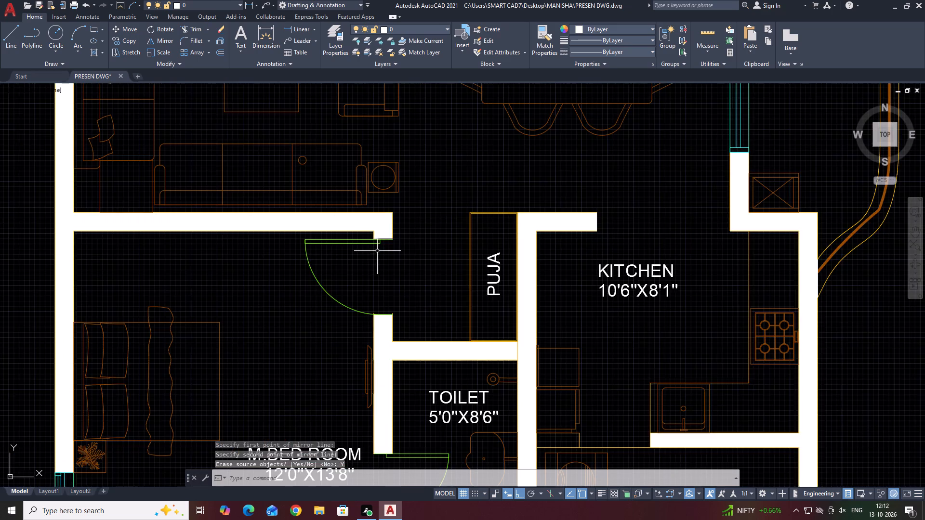
scroll(377, 251, up, 1)
click(358, 238)
click(331, 251)
click(124, 24)
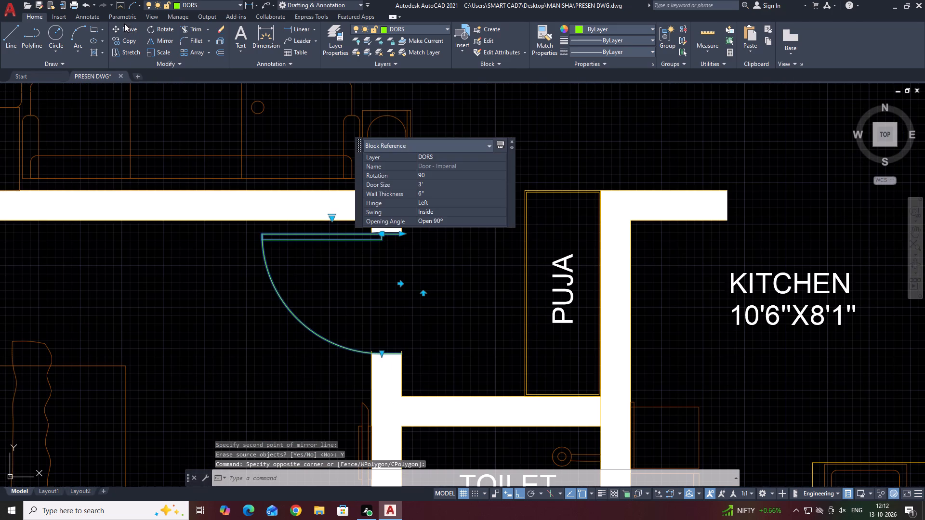
click(133, 30)
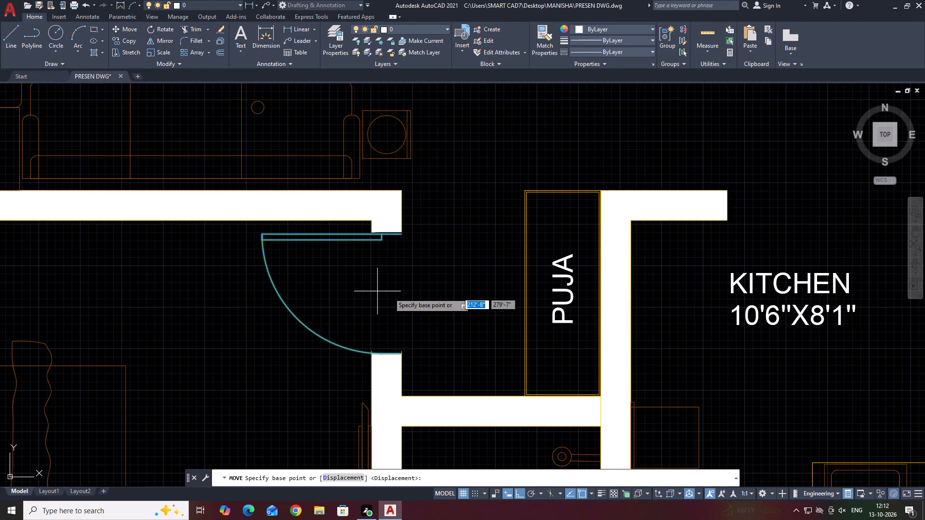
scroll(408, 231, up, 2)
click(391, 242)
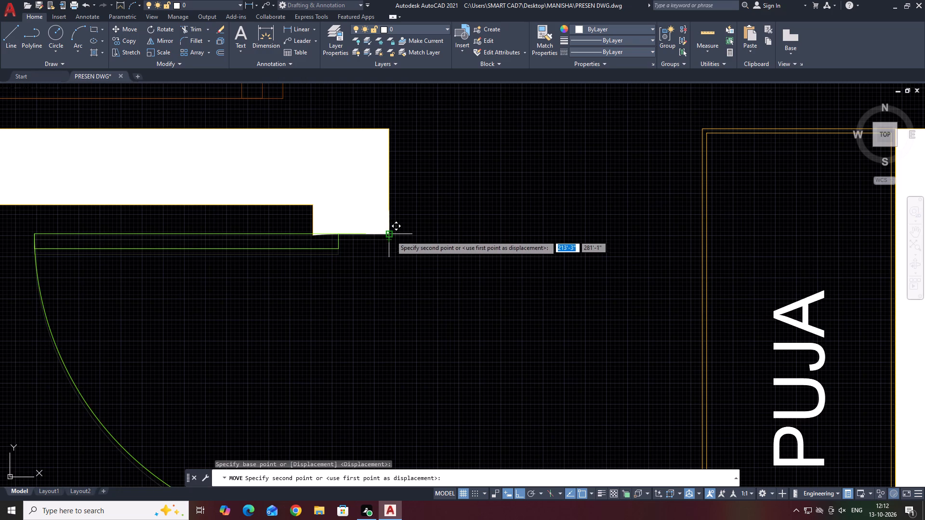
click(390, 234)
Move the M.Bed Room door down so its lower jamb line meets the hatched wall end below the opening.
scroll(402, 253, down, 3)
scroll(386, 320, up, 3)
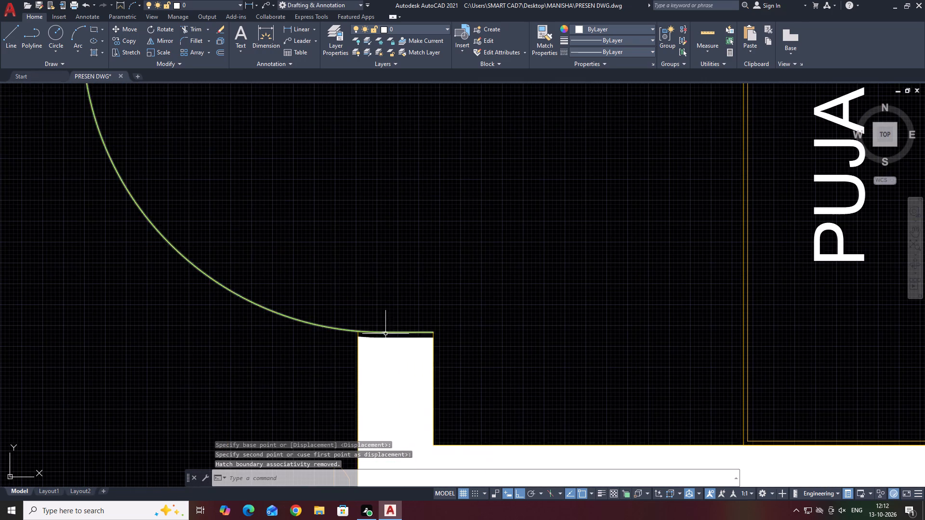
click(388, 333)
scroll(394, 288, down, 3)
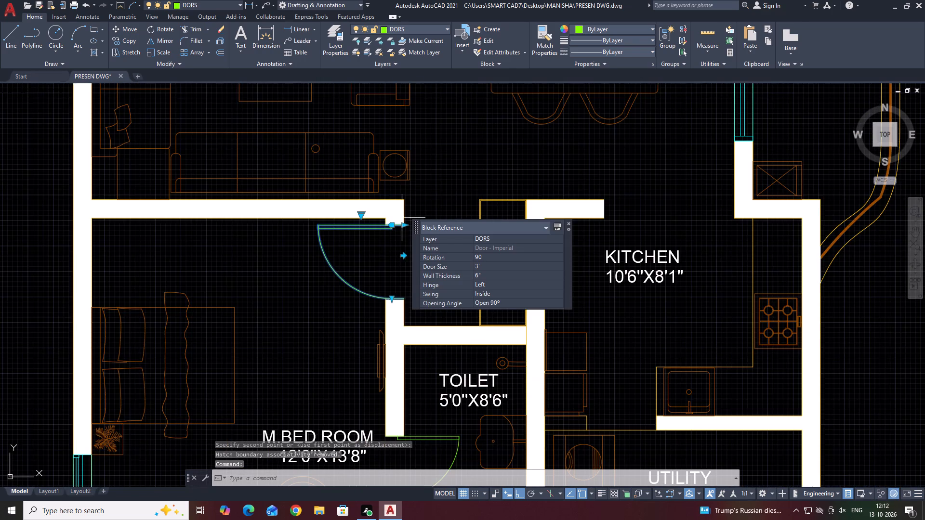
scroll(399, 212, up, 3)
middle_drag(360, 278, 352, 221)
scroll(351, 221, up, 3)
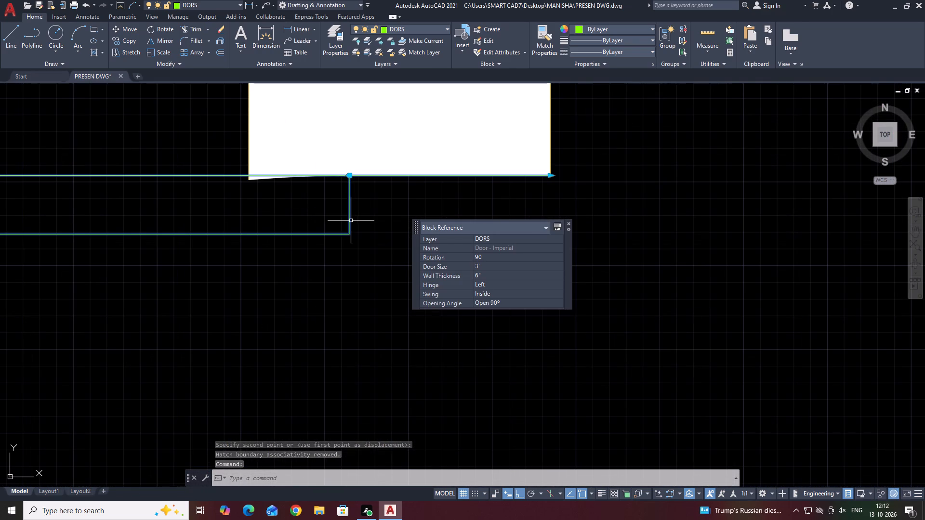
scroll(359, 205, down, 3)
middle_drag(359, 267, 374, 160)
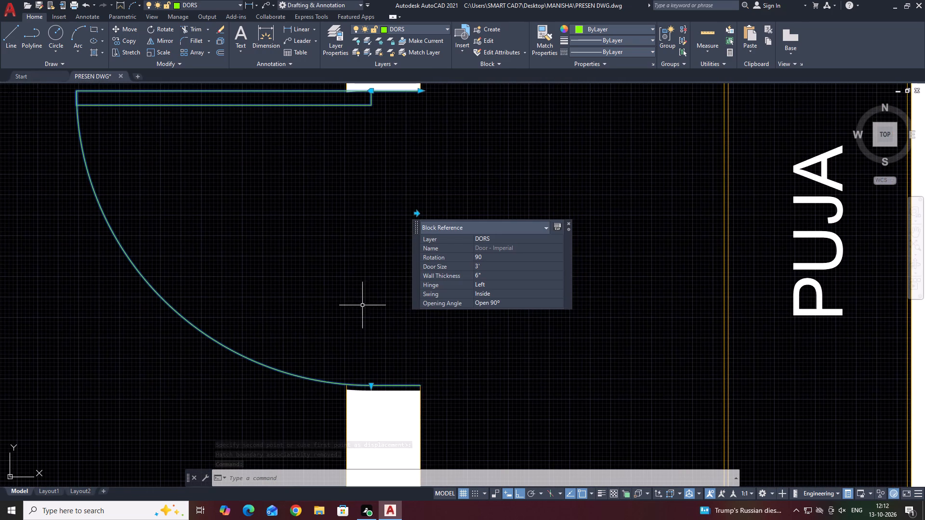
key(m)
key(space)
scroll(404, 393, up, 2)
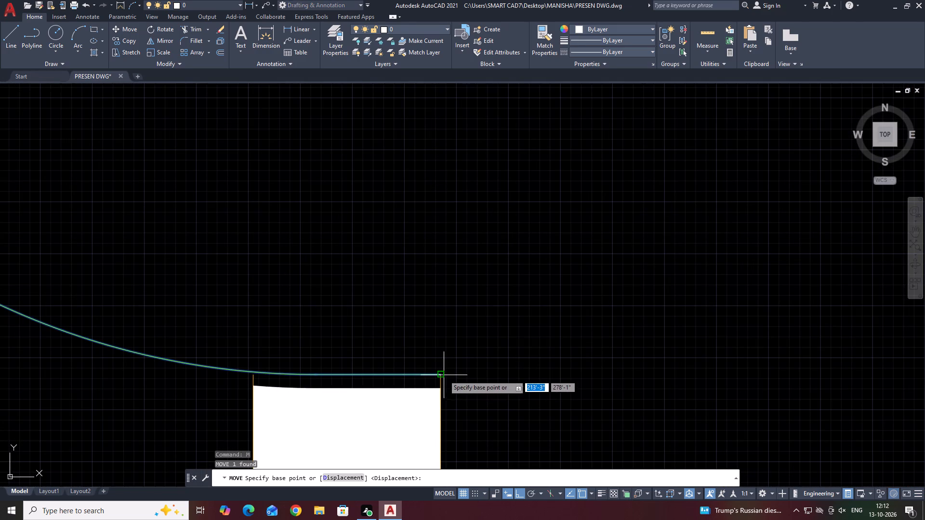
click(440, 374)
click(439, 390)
Move the M.Bed Room door up so its hinge-side jamb line meets the hatched wall end above the opening.
scroll(390, 396, up, 2)
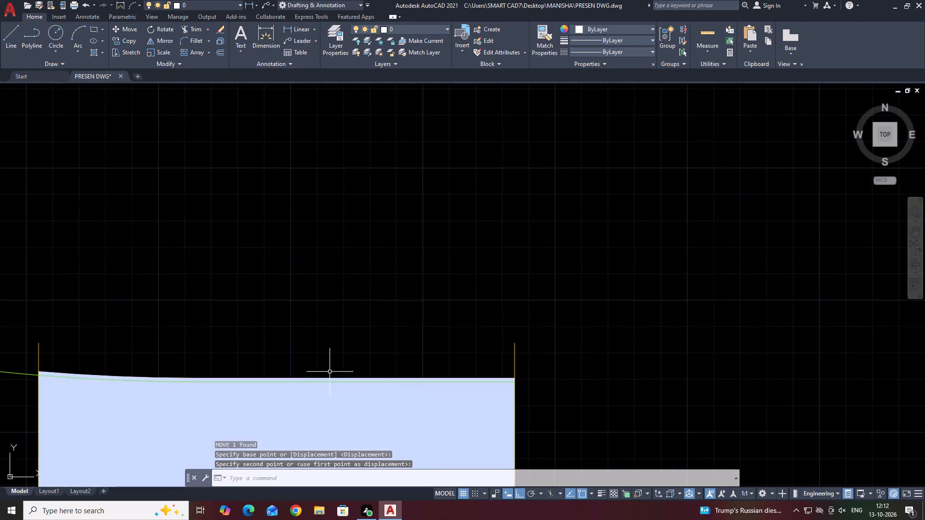
scroll(185, 314, down, 3)
drag(94, 300, 82, 317)
drag(72, 340, 79, 345)
scroll(189, 343, down, 5)
middle_drag(285, 274, 349, 343)
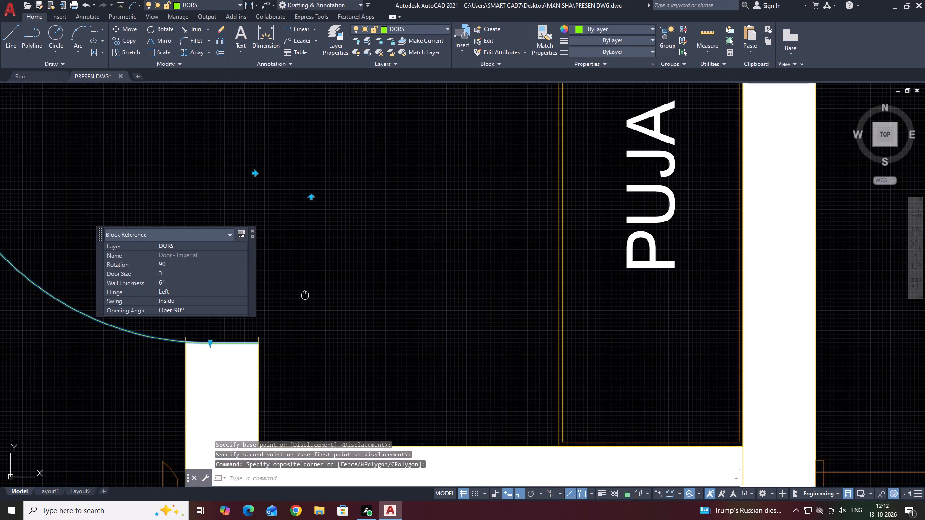
middle_drag(349, 343, 383, 391)
text(M)
key(space)
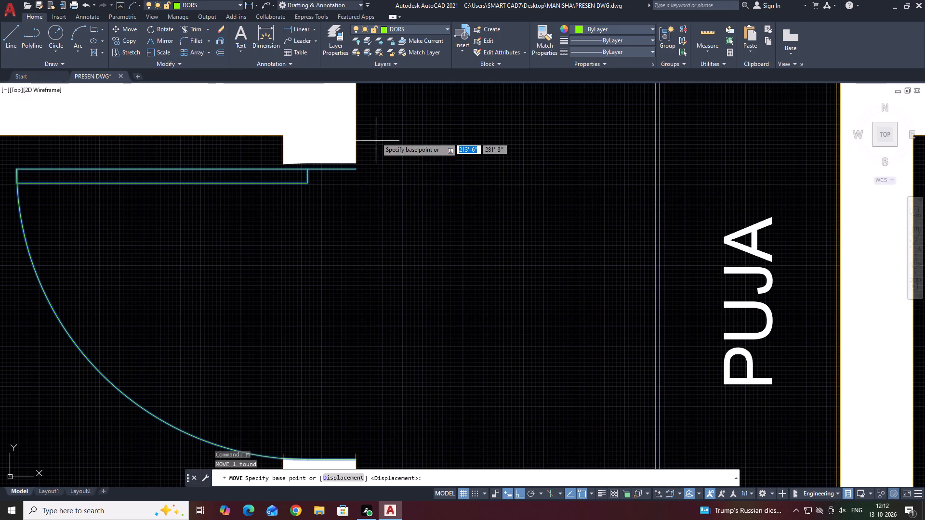
click(356, 172)
click(355, 165)
Stretch the inner corner of the hatch above the M.Bed Room door opening onto the door's jamb line.
scroll(297, 164, up, 3)
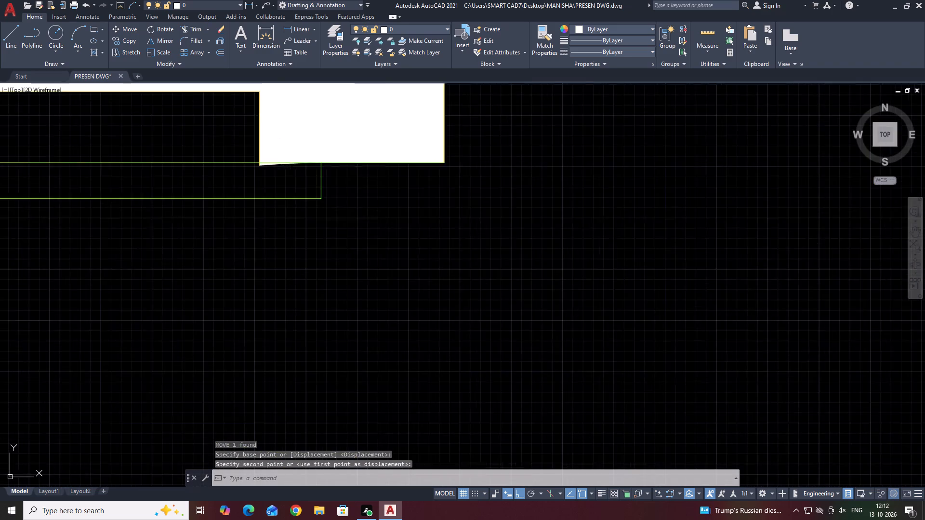
drag(268, 197, 264, 191)
click(227, 142)
middle_drag(246, 169, 262, 220)
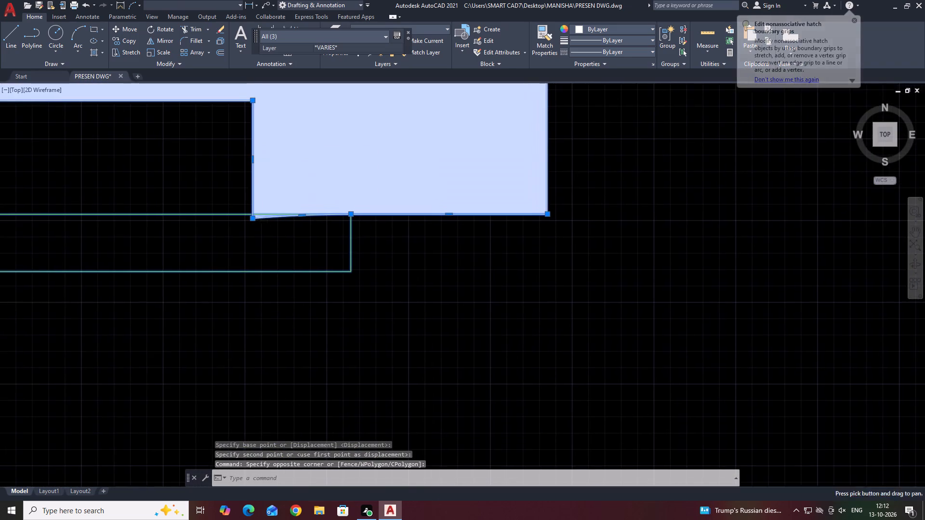
scroll(250, 219, up, 3)
click(258, 221)
click(258, 200)
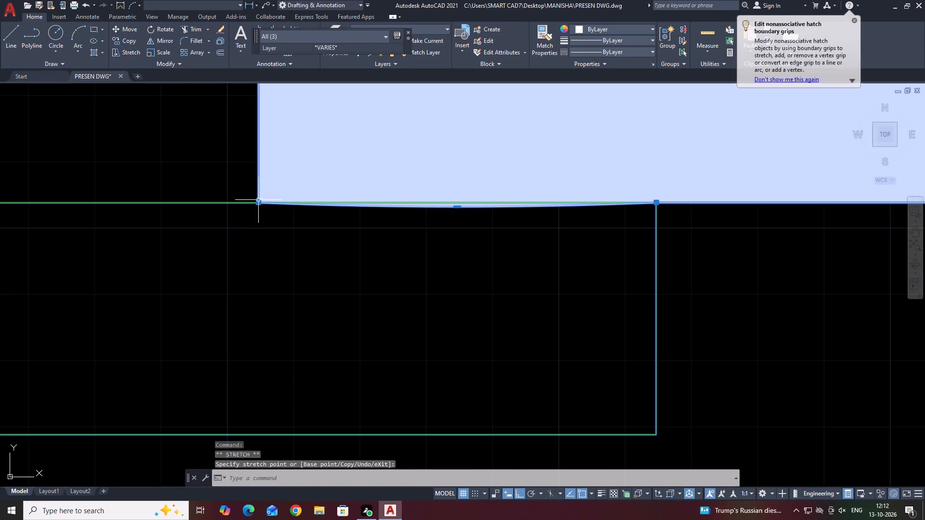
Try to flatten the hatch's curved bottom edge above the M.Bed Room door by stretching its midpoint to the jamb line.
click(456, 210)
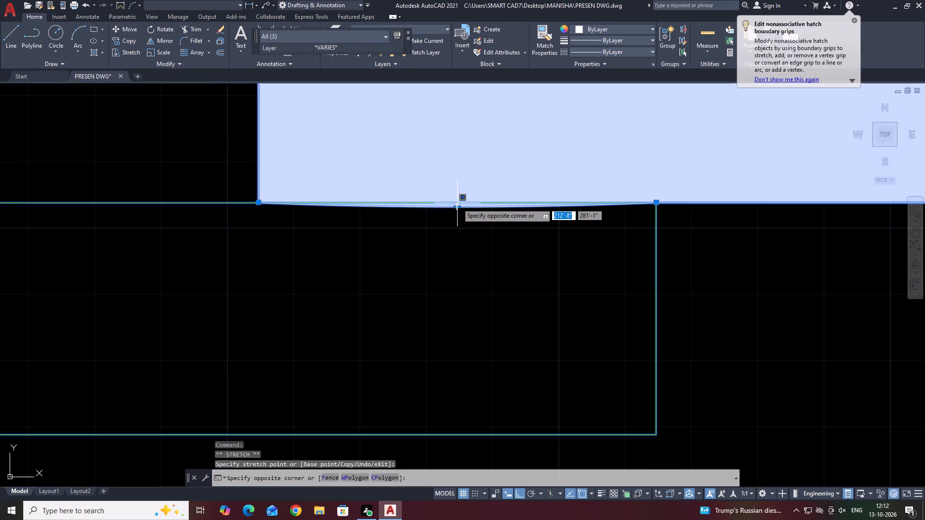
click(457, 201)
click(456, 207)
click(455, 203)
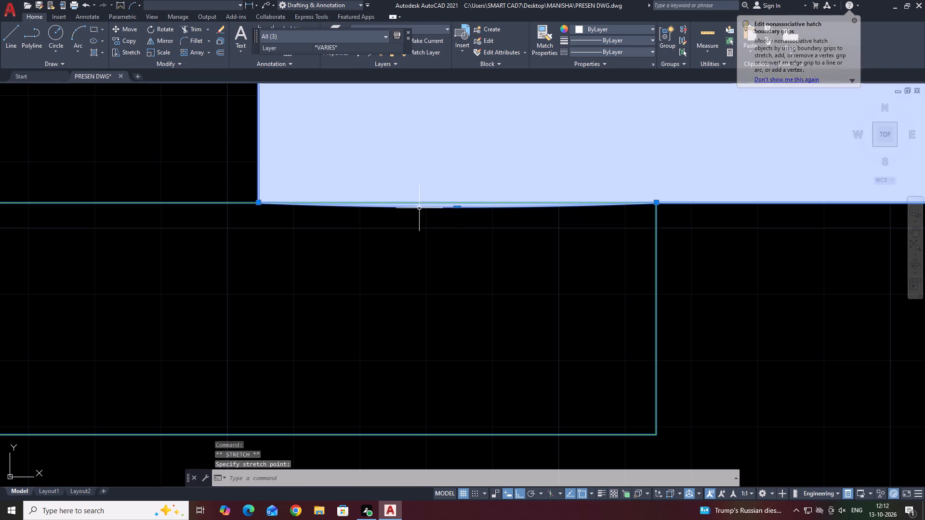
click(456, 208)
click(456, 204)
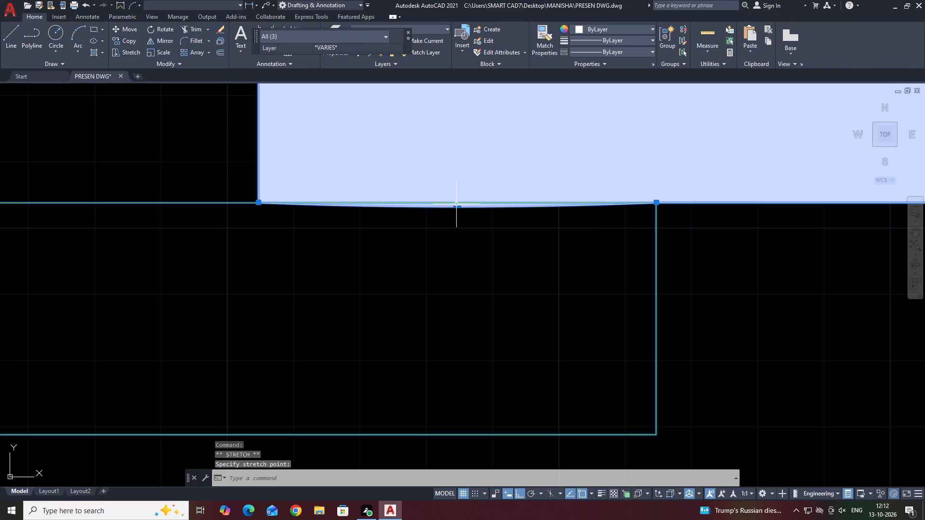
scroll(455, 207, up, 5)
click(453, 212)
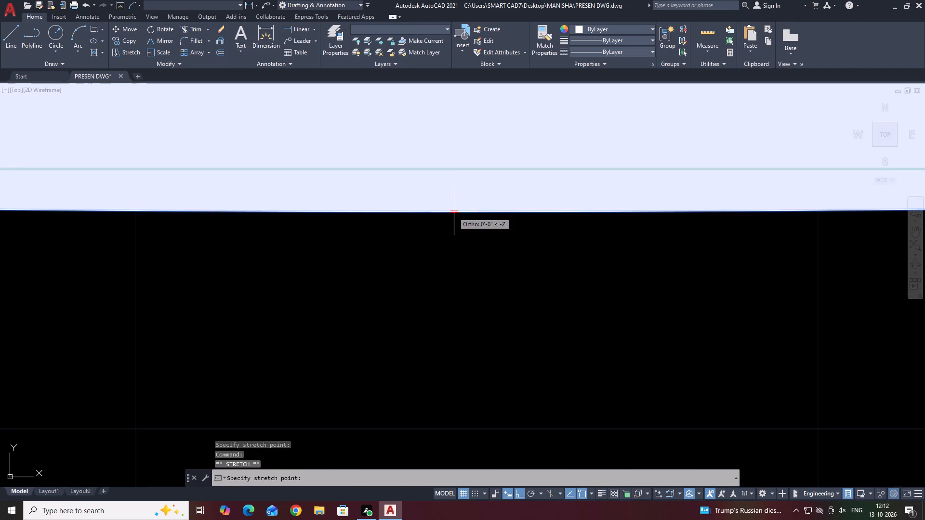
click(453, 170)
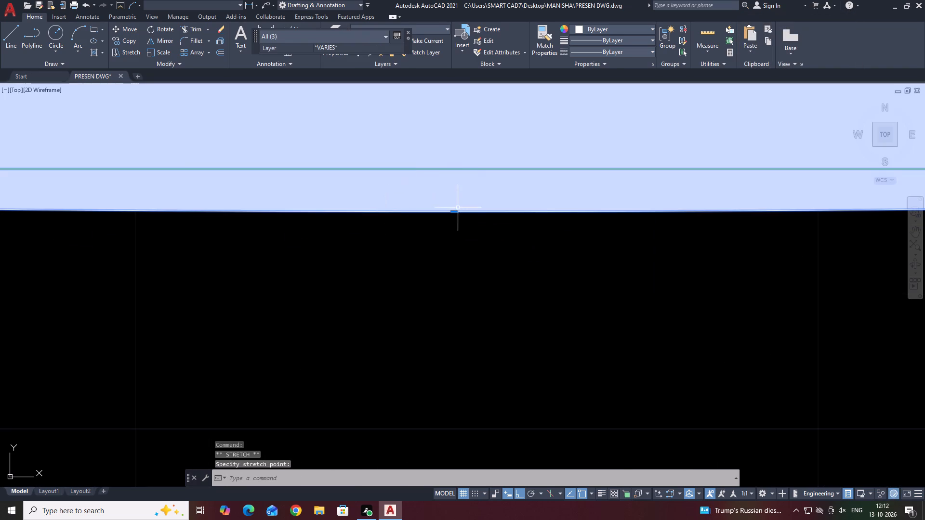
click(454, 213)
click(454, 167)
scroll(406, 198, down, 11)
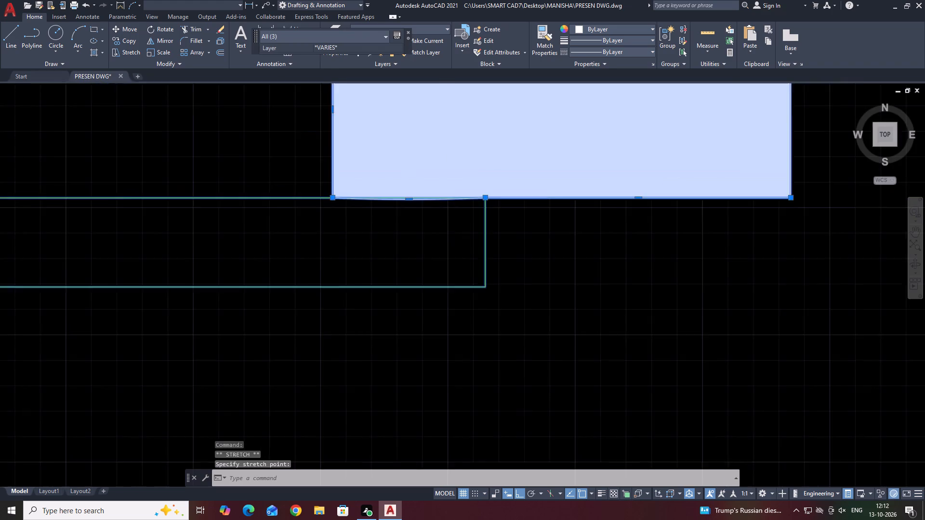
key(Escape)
Stretch the top-edge vertex and the passage-side corner of the hatch below the M.Bed Room door opening onto the door's lower jamb line.
scroll(408, 199, down, 6)
scroll(423, 322, up, 3)
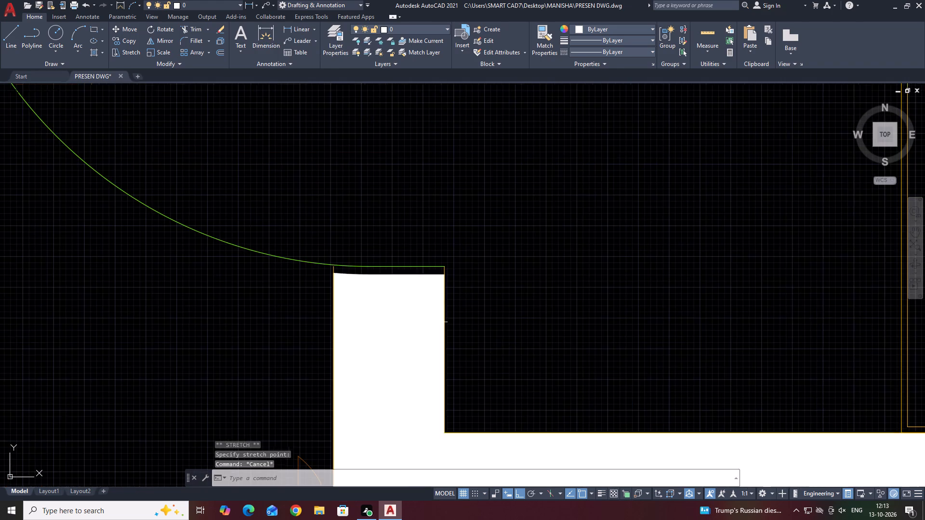
scroll(419, 283, up, 2)
click(416, 250)
drag(330, 364, 327, 372)
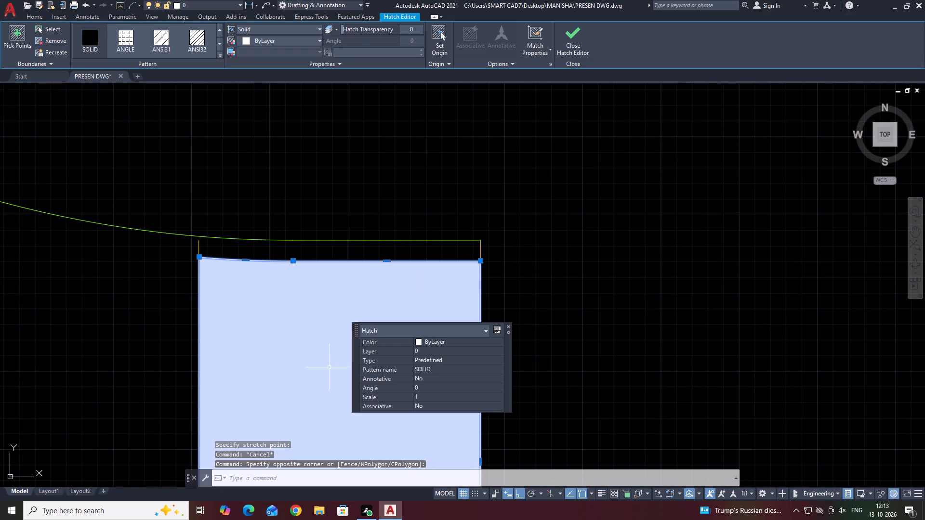
click(292, 261)
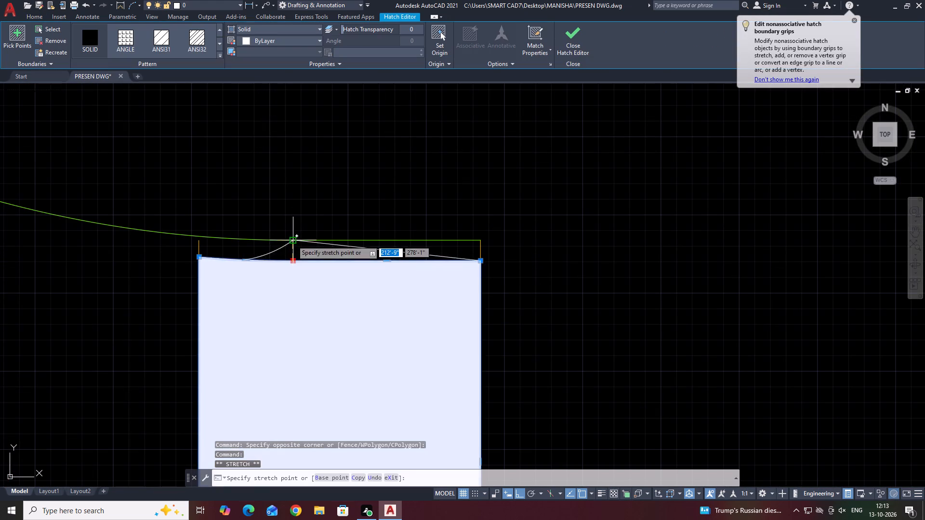
click(292, 240)
click(388, 252)
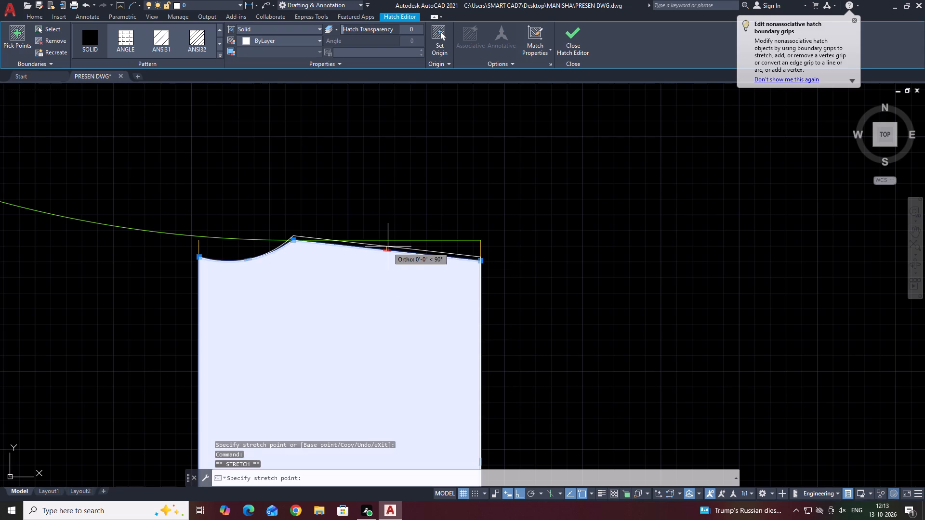
key(Escape)
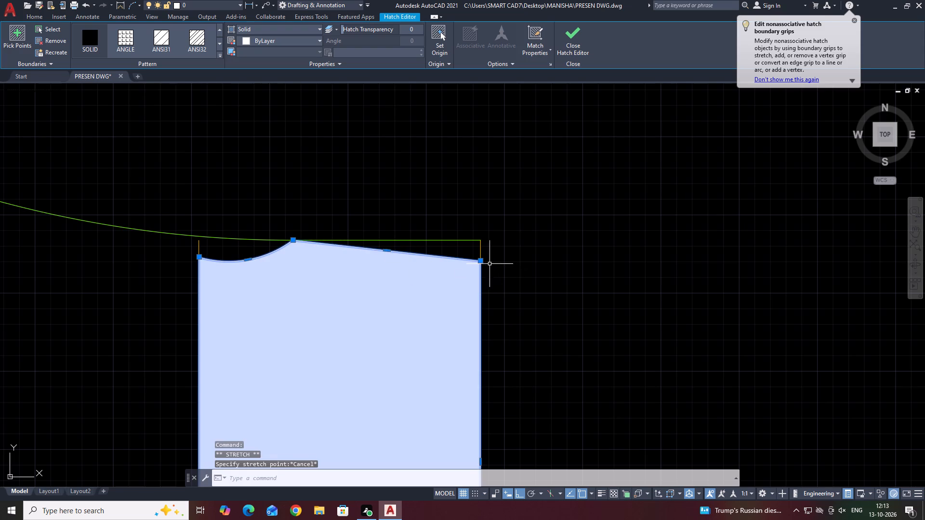
click(480, 260)
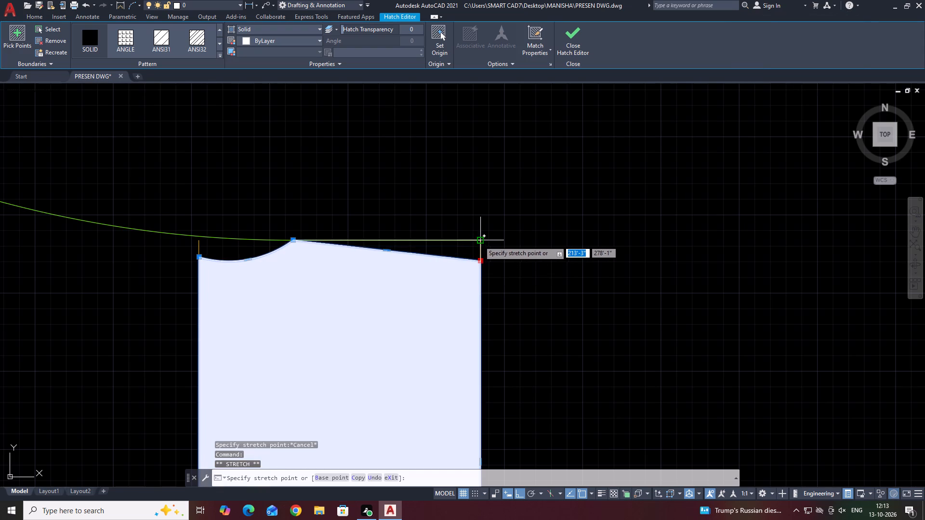
click(479, 241)
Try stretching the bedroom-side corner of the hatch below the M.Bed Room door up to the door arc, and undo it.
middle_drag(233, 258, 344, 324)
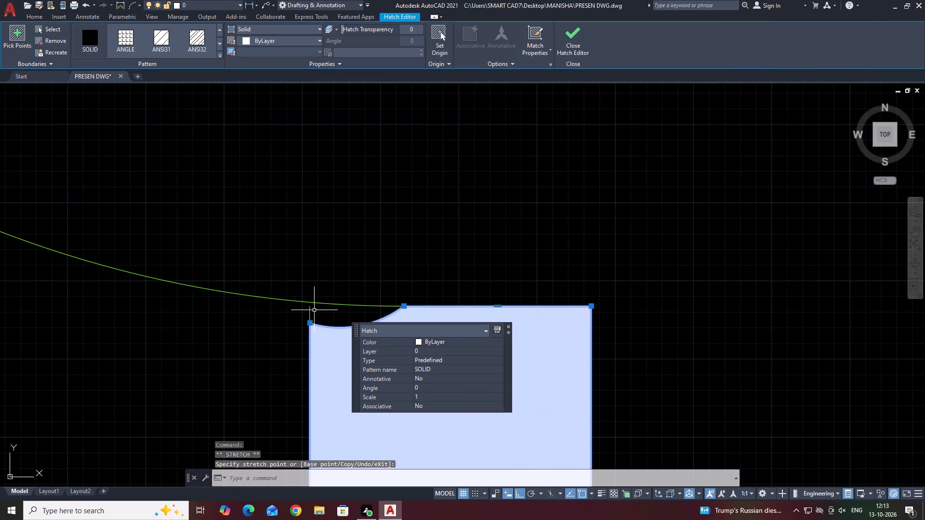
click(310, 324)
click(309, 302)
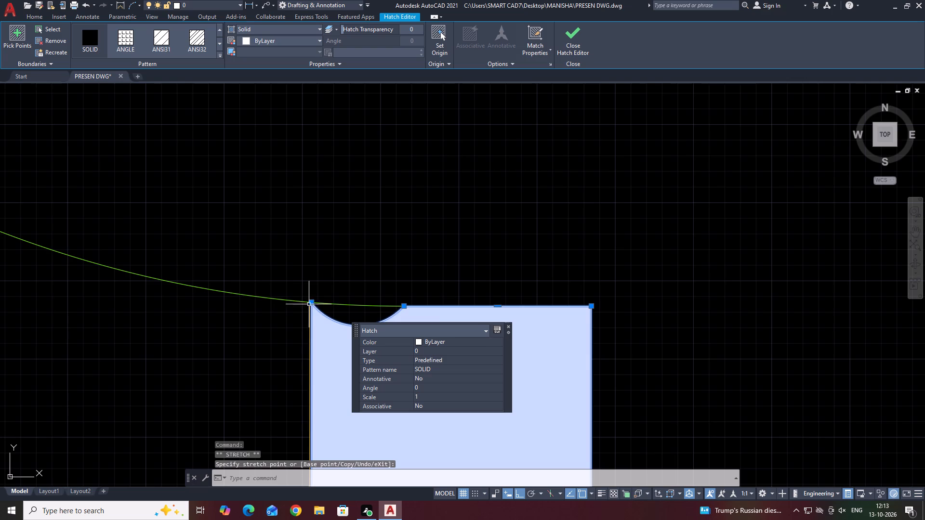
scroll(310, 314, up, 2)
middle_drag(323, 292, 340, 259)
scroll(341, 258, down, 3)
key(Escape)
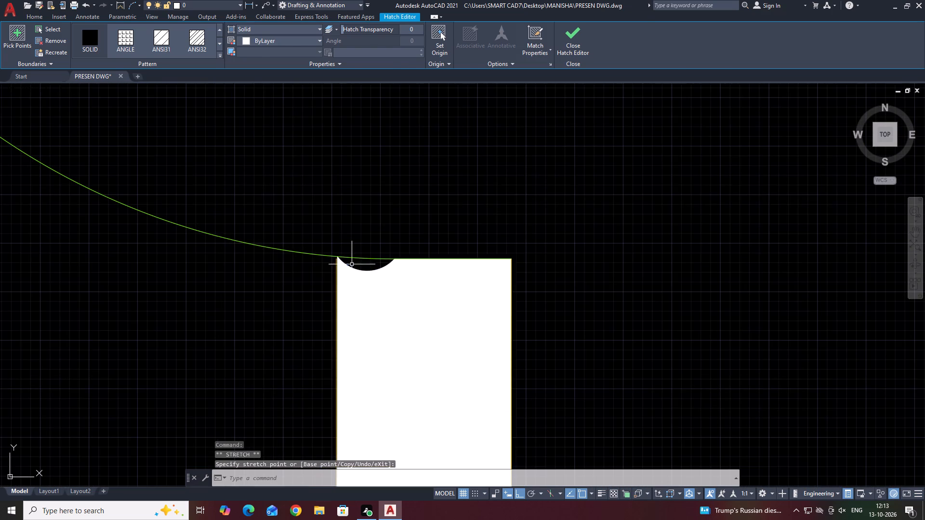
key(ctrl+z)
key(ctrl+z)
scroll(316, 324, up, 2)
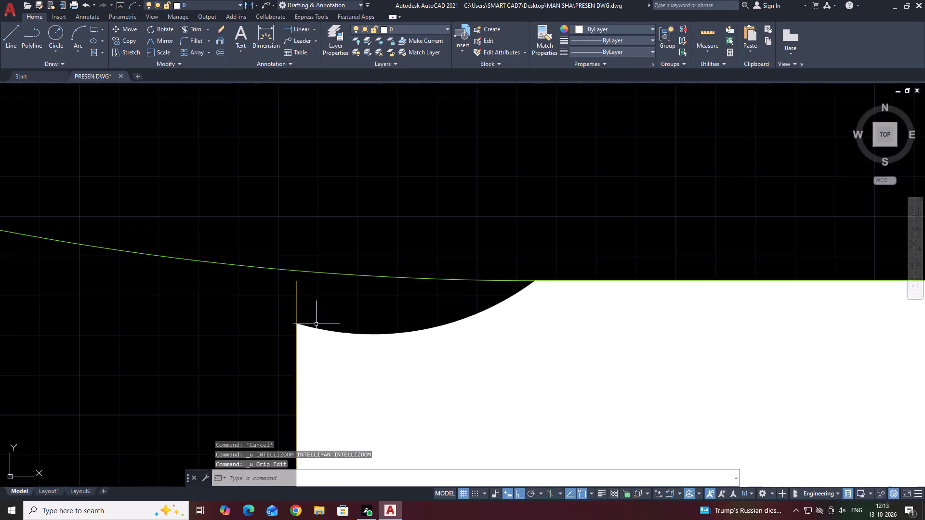
Stretch the upper end of the bedroom-side wall line below the M.Bed Room door up to the door arc.
click(318, 303)
click(281, 303)
click(295, 282)
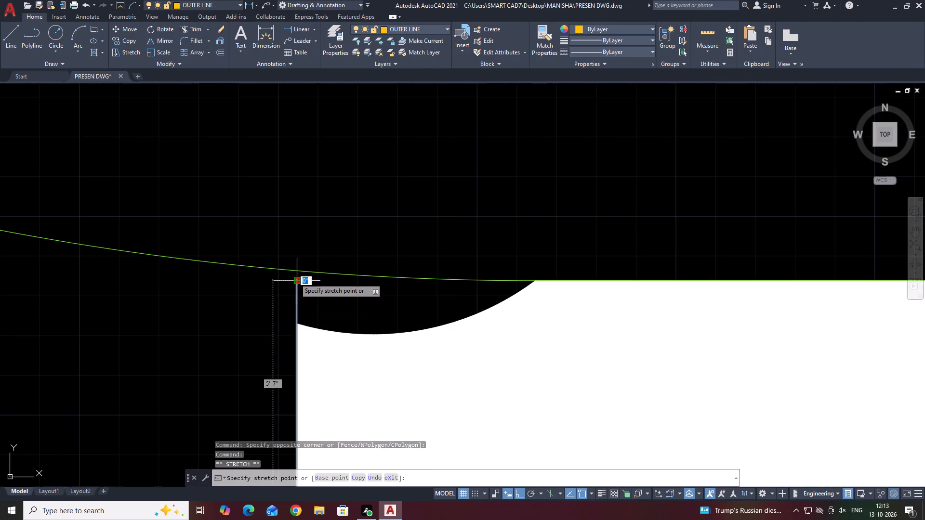
click(296, 271)
key(Escape)
Stretch the bedroom-side corner of the hatch below the M.Bed Room door onto the wall line's end at the door arc.
drag(362, 305, 356, 310)
click(331, 363)
middle_drag(344, 306, 233, 214)
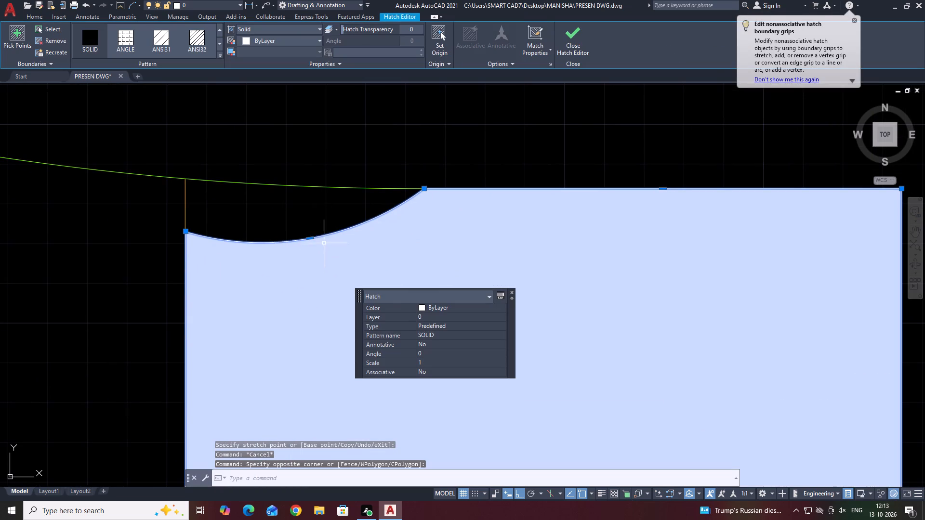
click(309, 239)
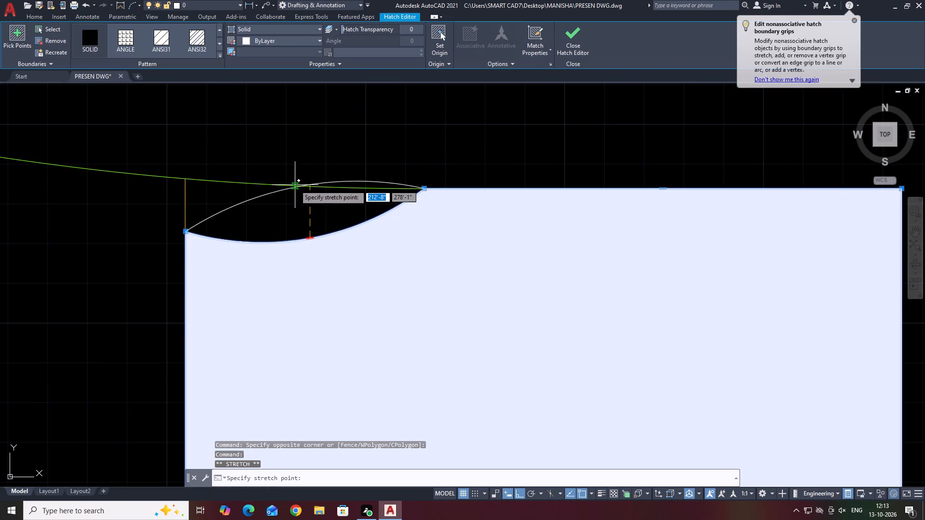
key(Escape)
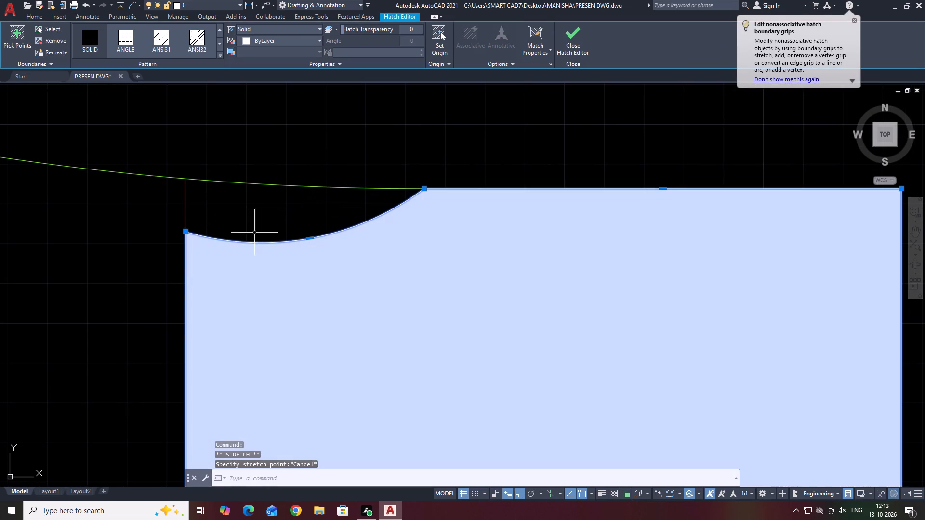
drag(185, 232, 186, 225)
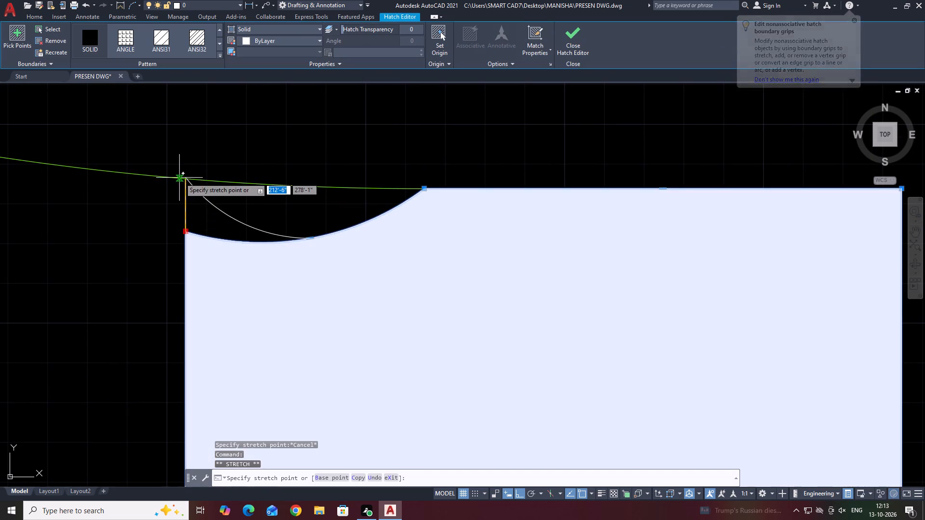
click(185, 182)
Stretch the midpoint of the hatch's curved top edge up onto the door arc to close the gap.
click(306, 238)
click(302, 238)
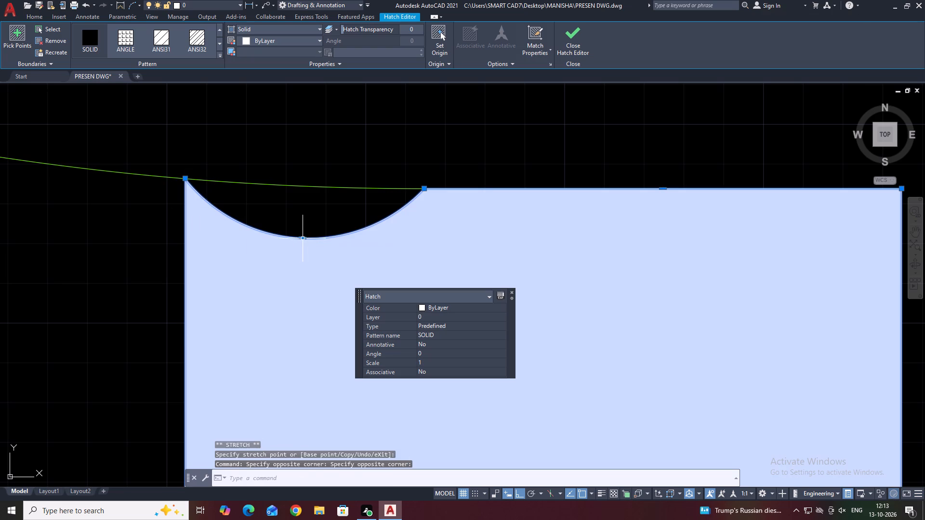
click(302, 238)
key(Escape)
click(302, 238)
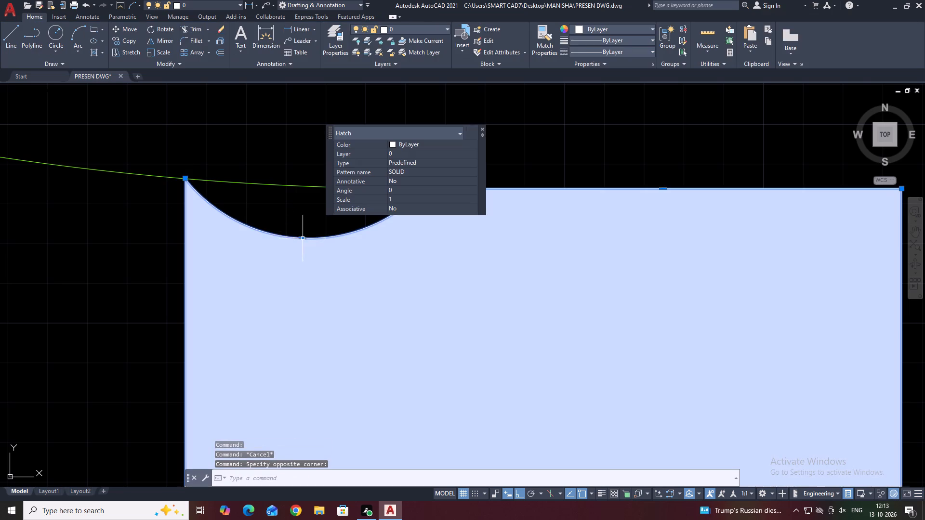
click(302, 239)
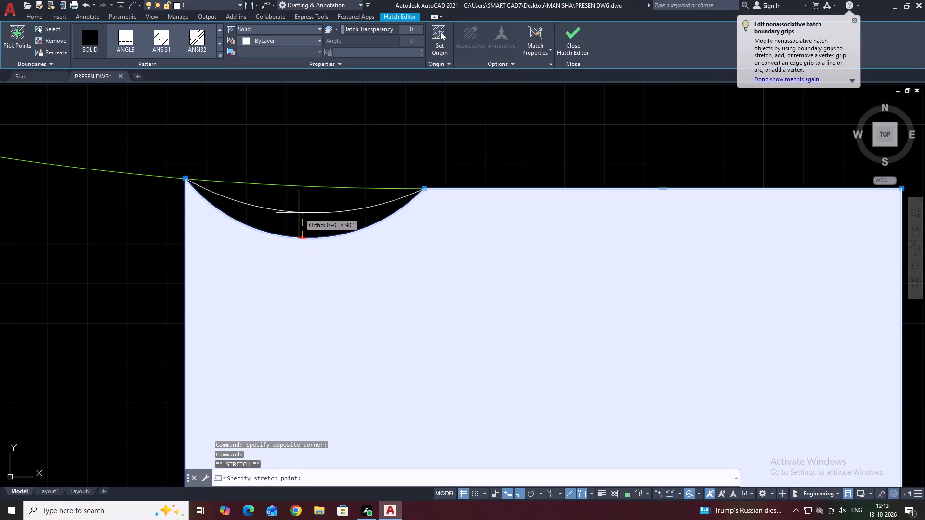
click(305, 188)
key(Escape)
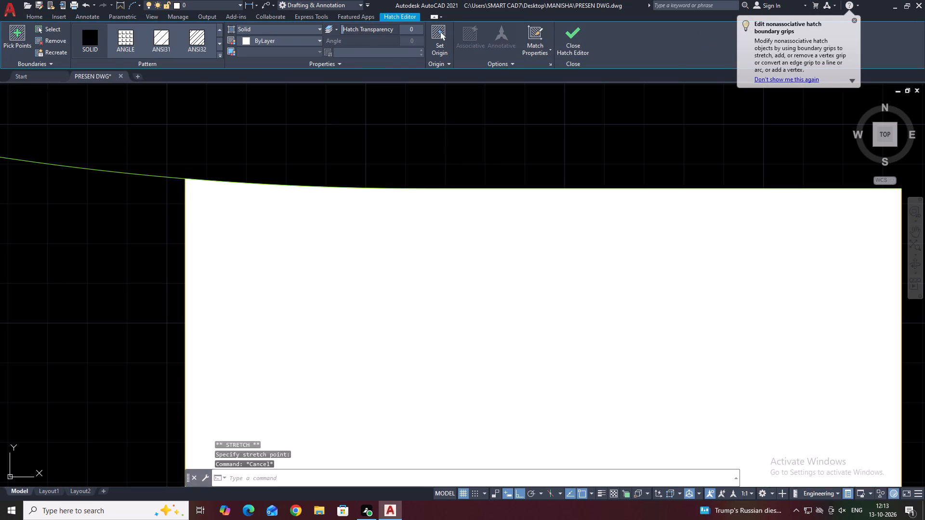
Trim the outer line crossing the hatched wall junction where the puja-toilet wall meets the kitchen wall.
scroll(308, 257, down, 16)
middle_drag(420, 206, 404, 210)
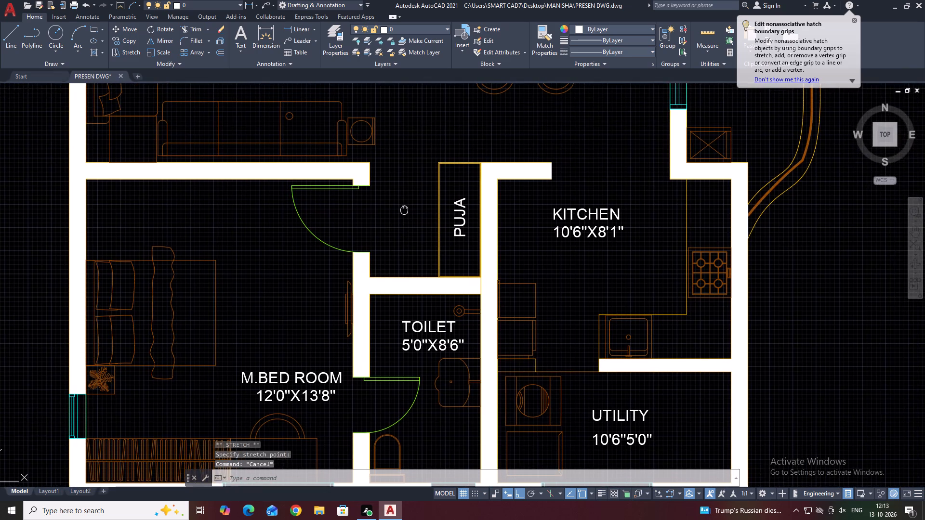
middle_drag(404, 210, 386, 244)
middle_drag(452, 193, 383, 214)
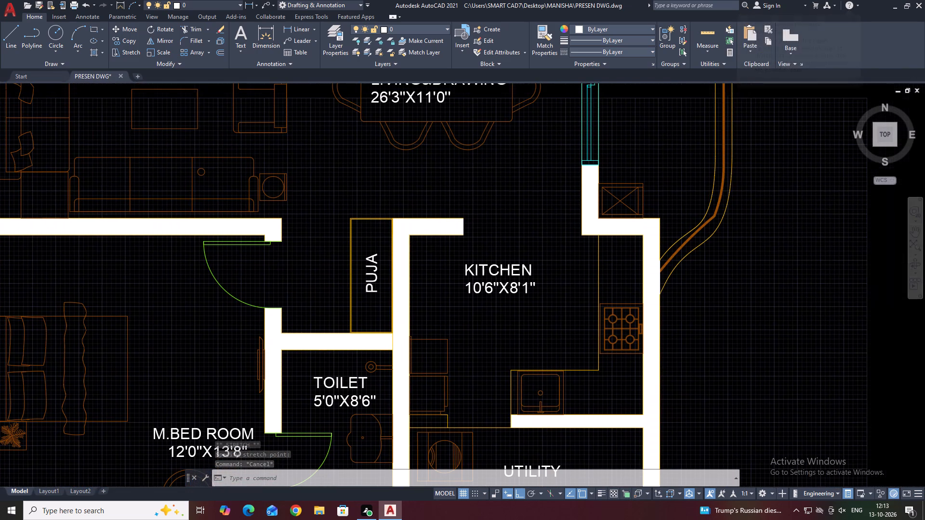
middle_drag(425, 276, 429, 336)
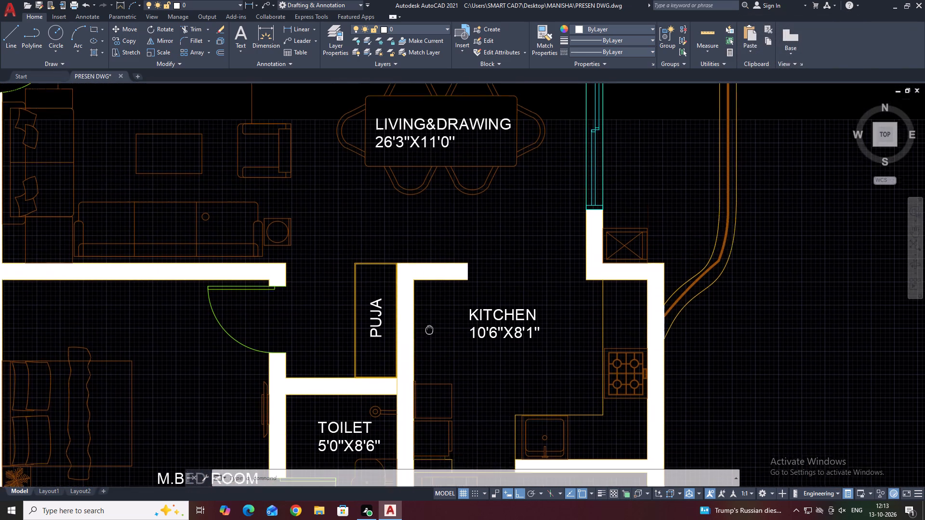
middle_drag(429, 336, 425, 351)
scroll(394, 414, up, 2)
click(387, 409)
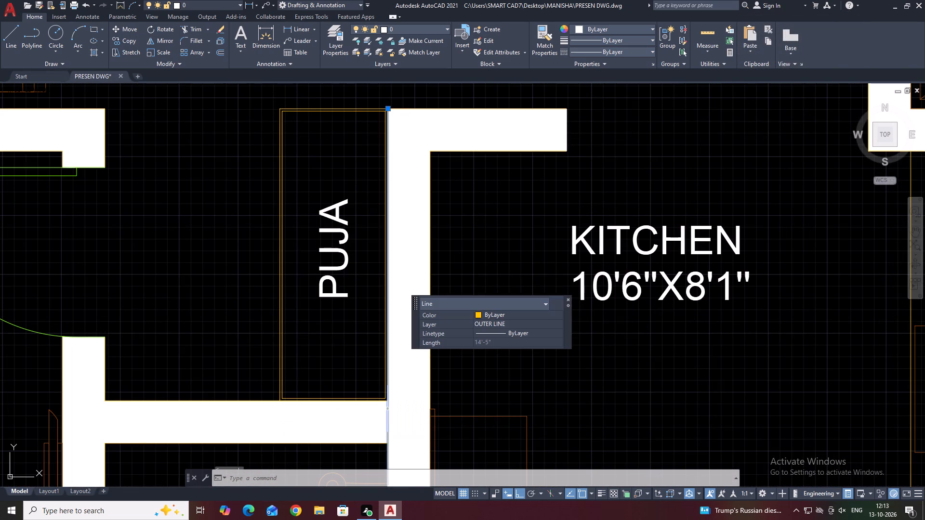
middle_drag(381, 391, 384, 295)
scroll(385, 295, down, 2)
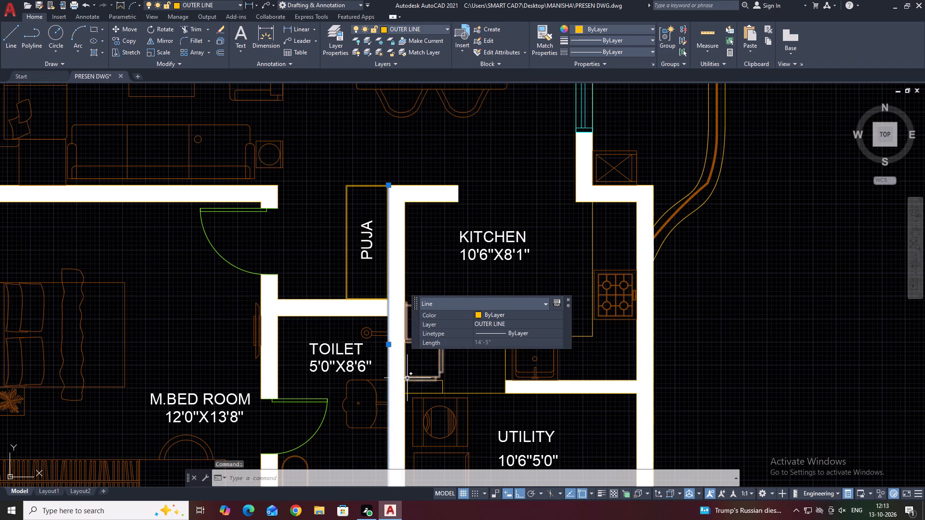
key(Escape)
text(TR)
key(space)
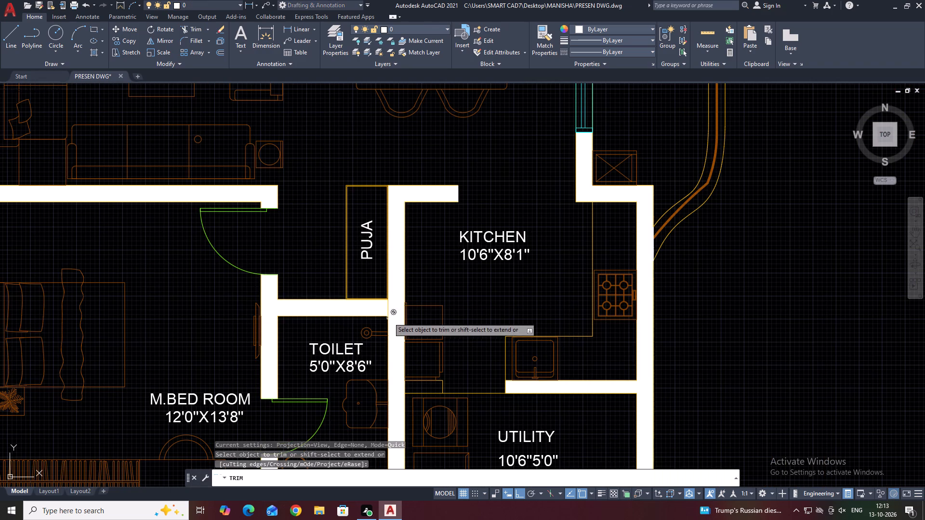
click(389, 308)
key(Escape)
Move the appliance block along the kitchen's toilet-side wall up near the kitchen's upper corner.
scroll(442, 289, down, 2)
middle_drag(591, 291, 586, 291)
middle_drag(480, 349, 463, 341)
scroll(462, 341, up, 3)
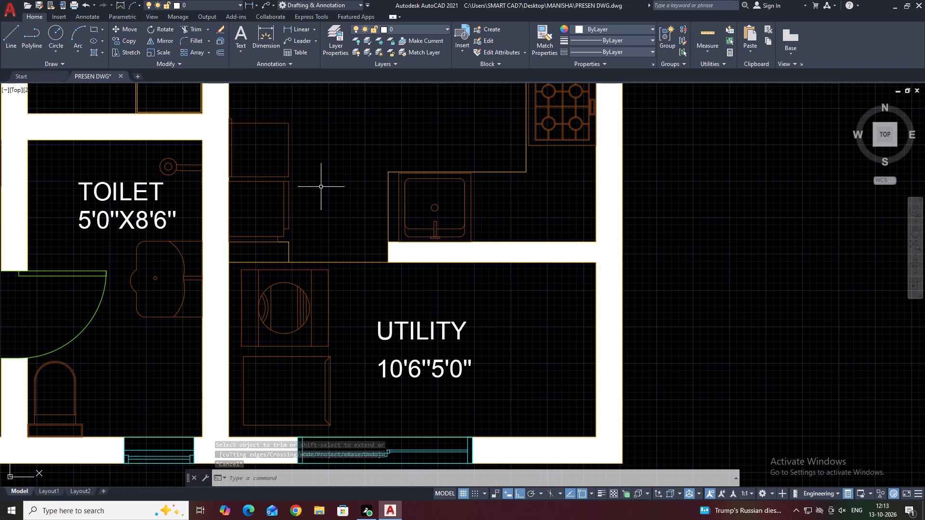
click(321, 184)
click(260, 204)
middle_drag(292, 207, 333, 341)
key(m)
key(space)
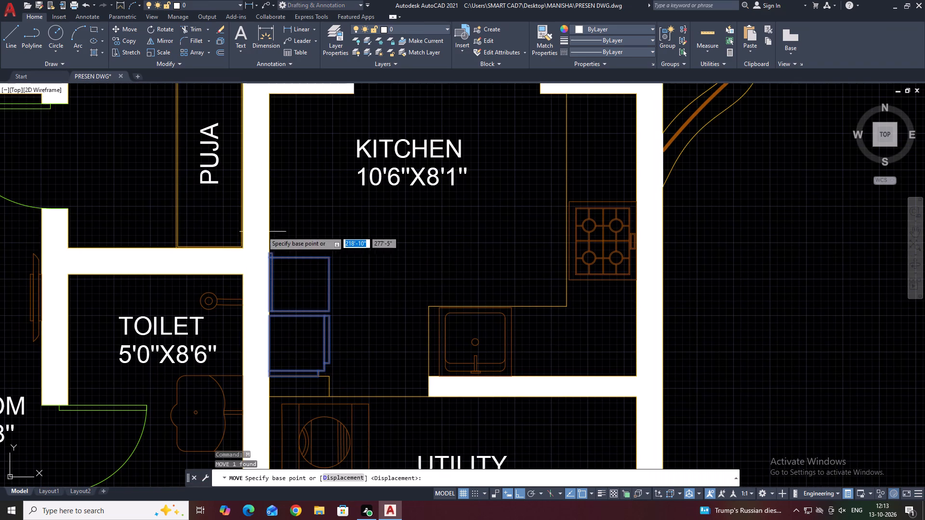
click(269, 256)
click(271, 105)
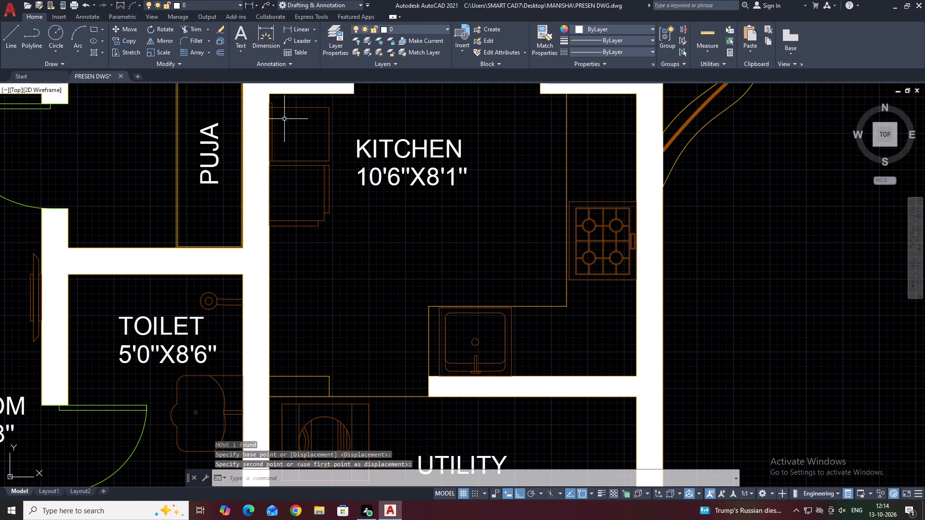
click(317, 115)
drag(313, 207, 315, 211)
middle_drag(326, 222, 333, 238)
key(Escape)
Draw a rectangle about 1'-9" by 4'-11" along the kitchen's toilet-side wall, from the moved appliance block down to the utility boundary line.
middle_drag(363, 359, 369, 367)
text(RE)
key(c)
key(space)
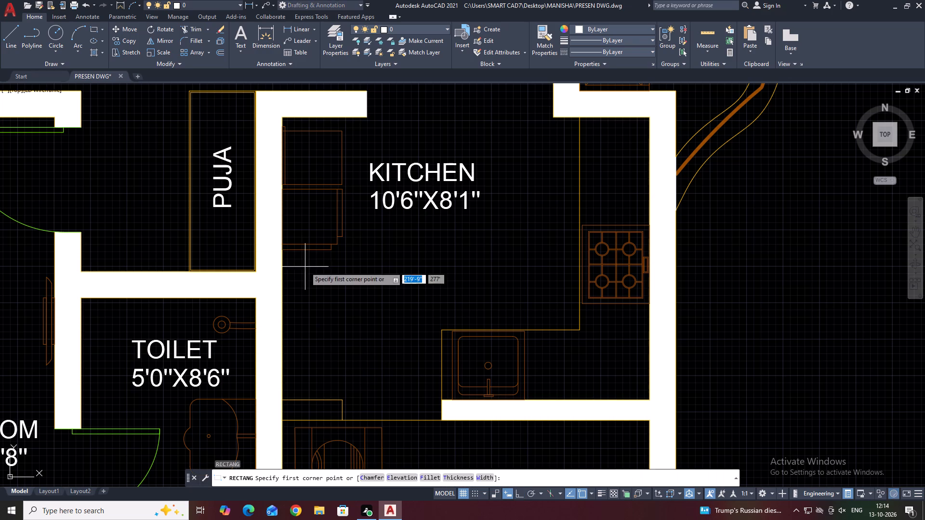
click(283, 250)
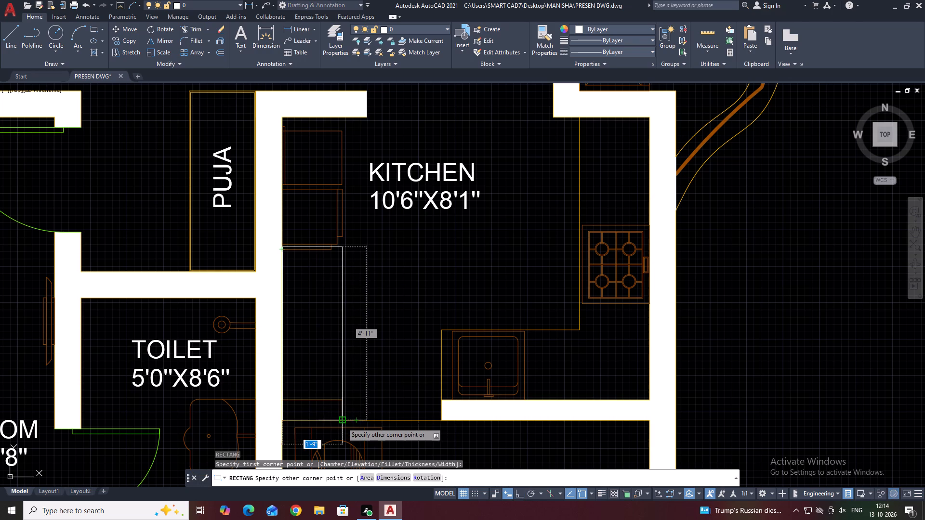
click(342, 422)
click(352, 258)
click(328, 300)
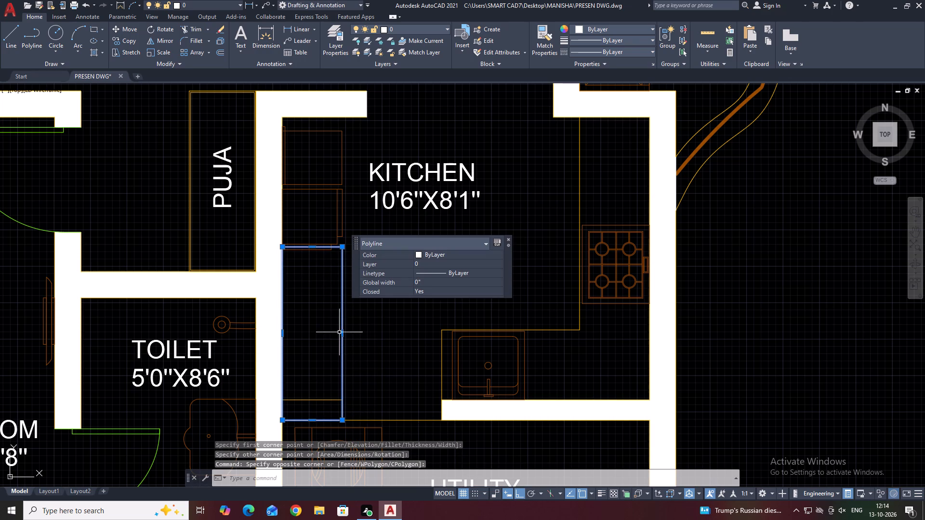
key(Escape)
Stretch the rectangle's top edge down to the lowest edge of the appliance block.
scroll(305, 252, up, 3)
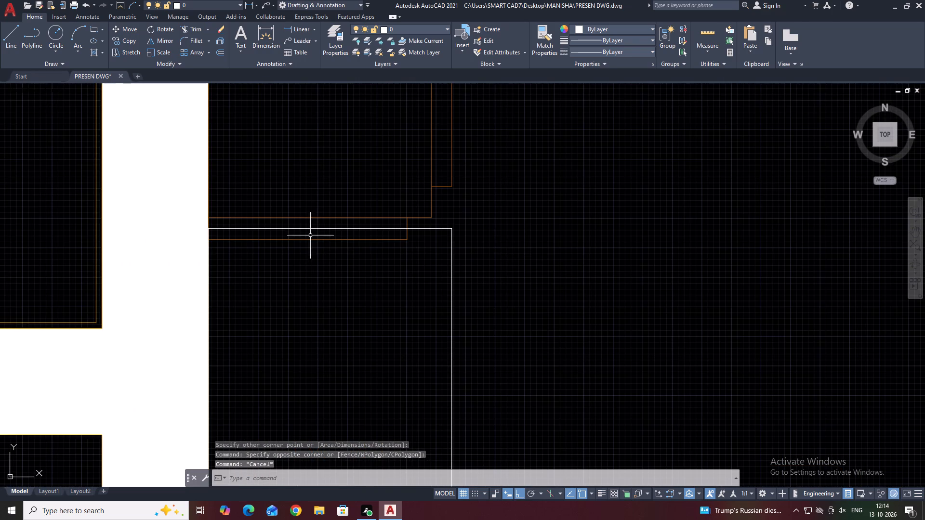
click(312, 234)
click(308, 226)
click(330, 228)
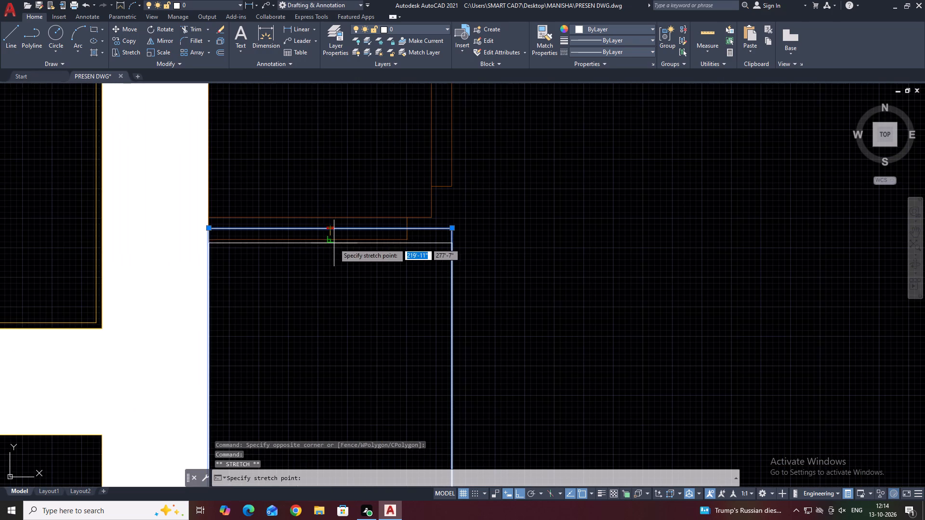
click(332, 240)
scroll(394, 266, down, 5)
middle_drag(454, 338, 454, 304)
key(Escape)
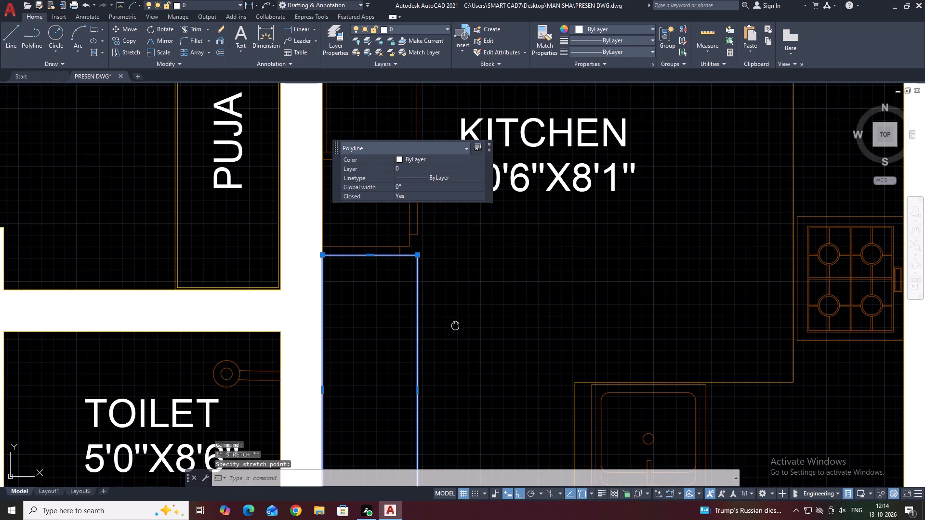
middle_drag(454, 304, 445, 247)
key(Escape)
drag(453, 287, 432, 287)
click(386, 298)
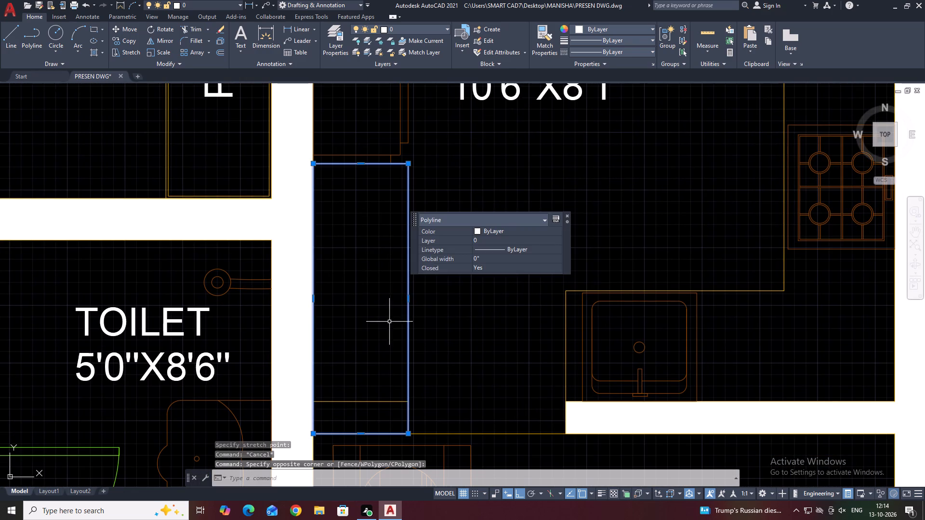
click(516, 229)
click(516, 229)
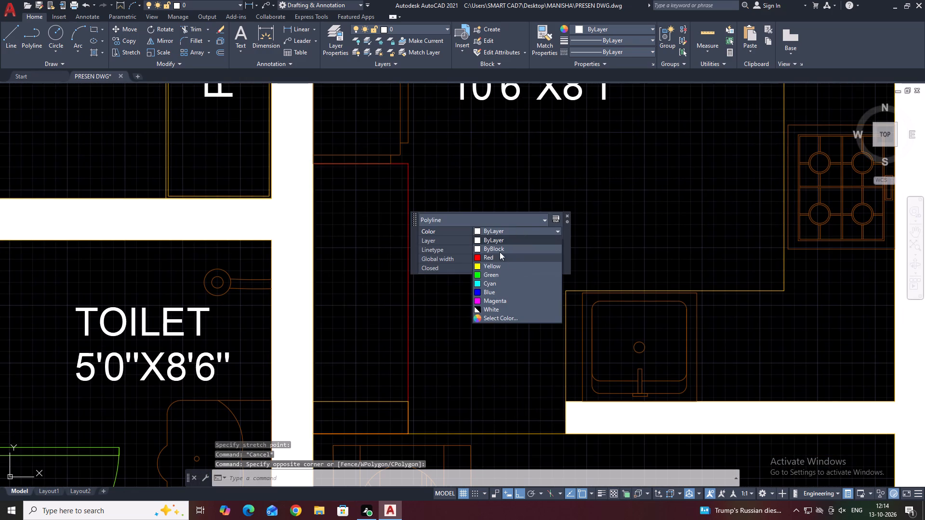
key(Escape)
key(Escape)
Put the new rectangle along the kitchen's toilet-side wall on the FURNITURE layer.
drag(417, 173, 412, 182)
drag(409, 193, 407, 199)
click(405, 156)
drag(397, 203, 395, 213)
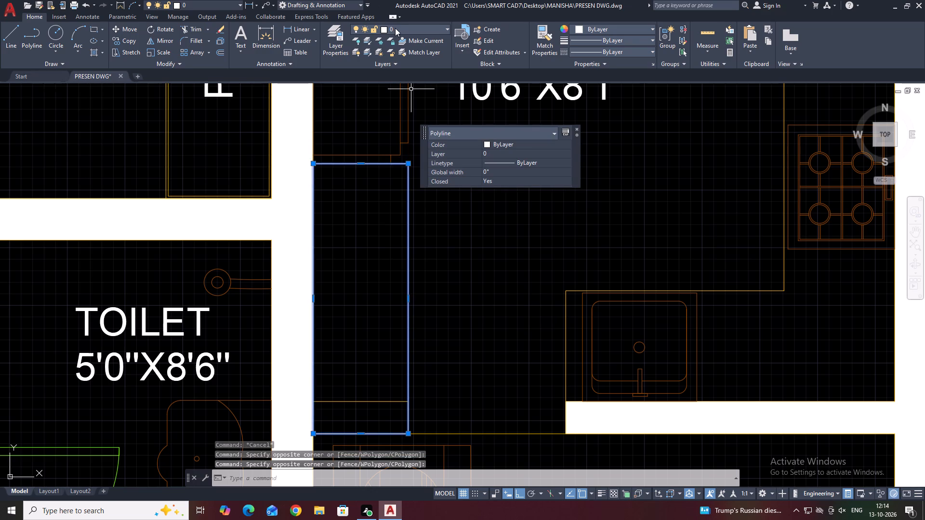
click(395, 28)
click(394, 28)
click(402, 28)
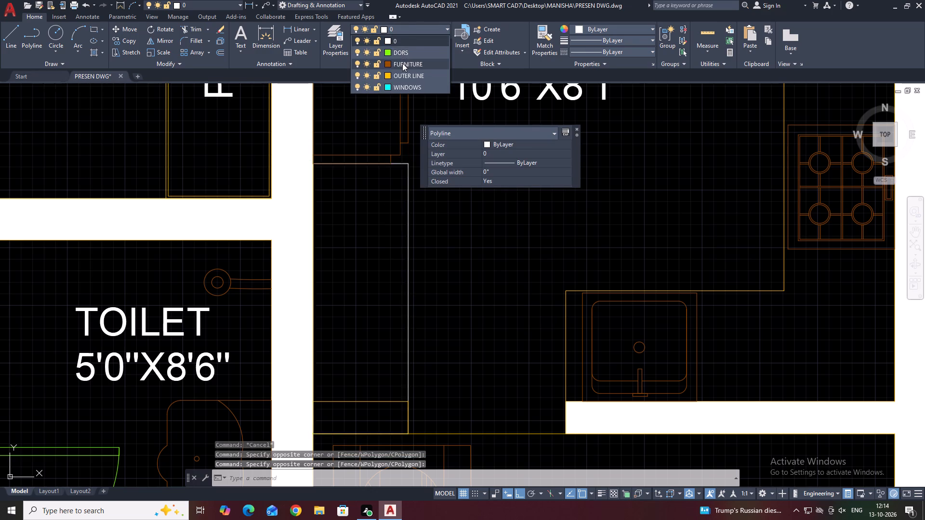
click(402, 64)
key(Escape)
Look over the adjoining flat's living, bedroom, kitchen and utility areas, and compare its overall layout with the original flat.
scroll(416, 188, down, 3)
middle_drag(512, 202, 500, 211)
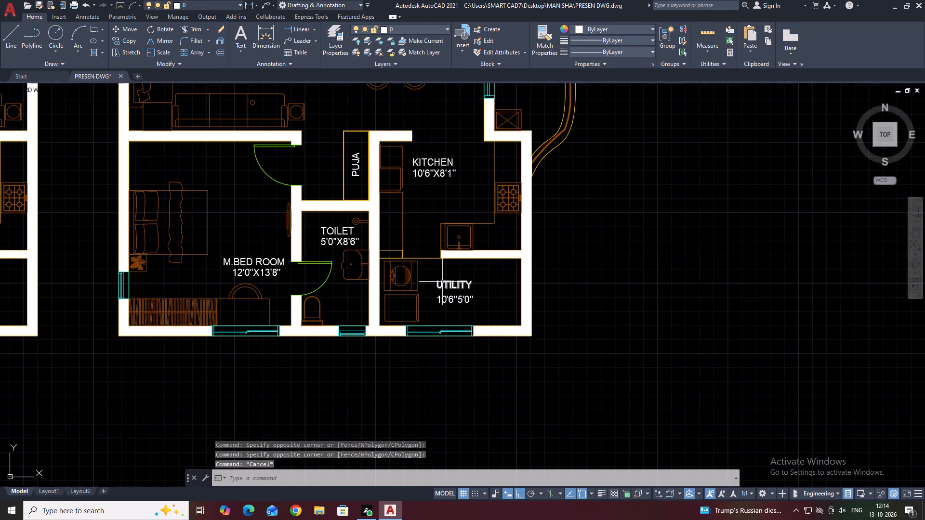
middle_drag(300, 283, 333, 351)
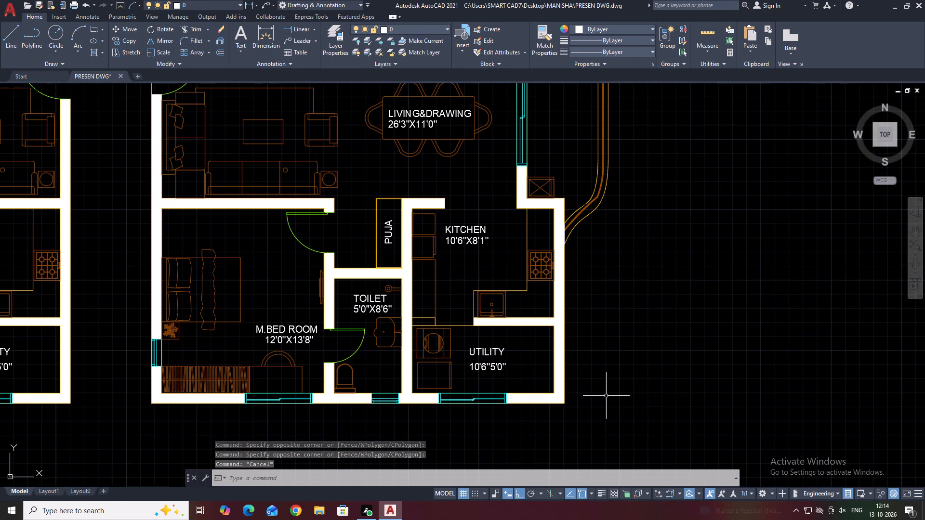
middle_drag(588, 301, 472, 355)
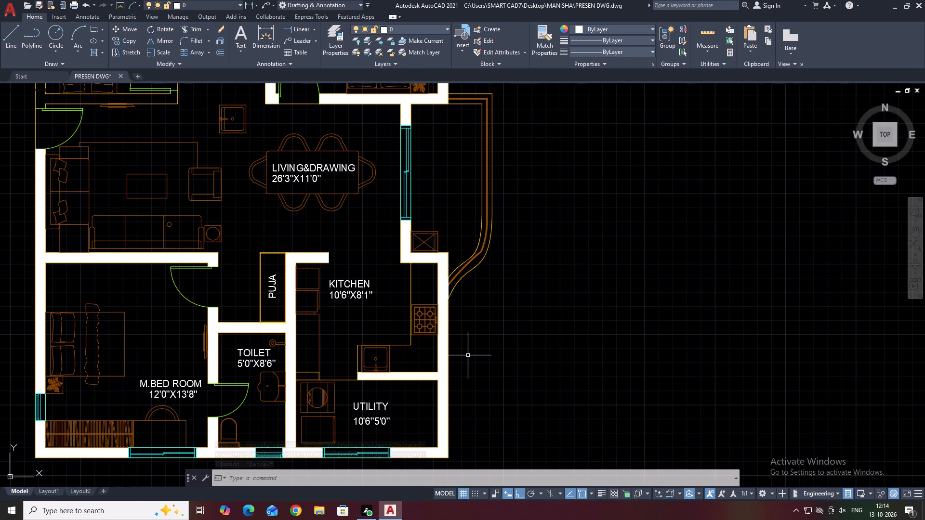
middle_drag(723, 298, 709, 283)
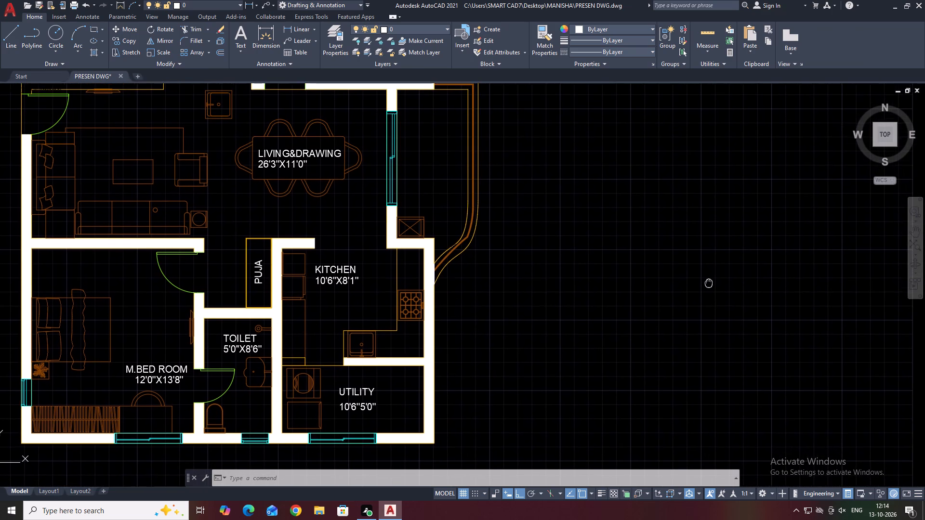
middle_drag(709, 283, 705, 279)
middle_drag(544, 260, 529, 260)
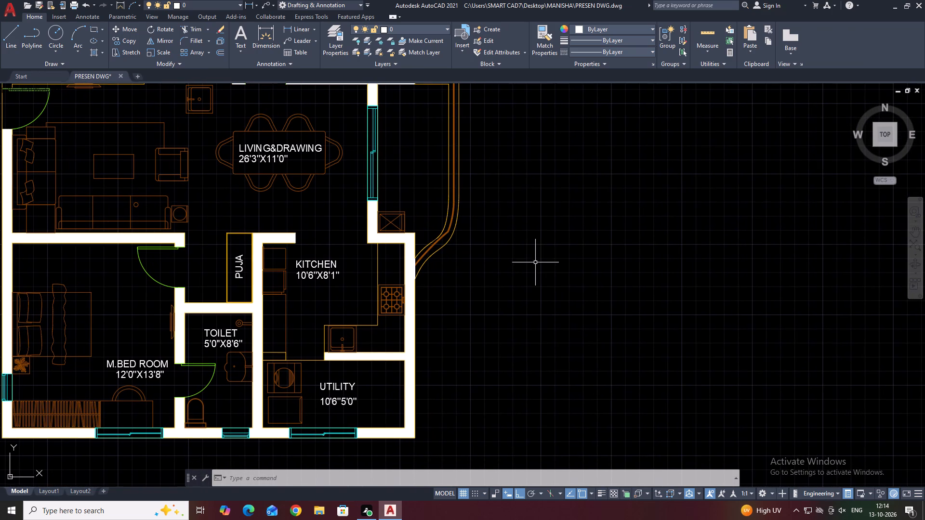
middle_drag(353, 331, 458, 278)
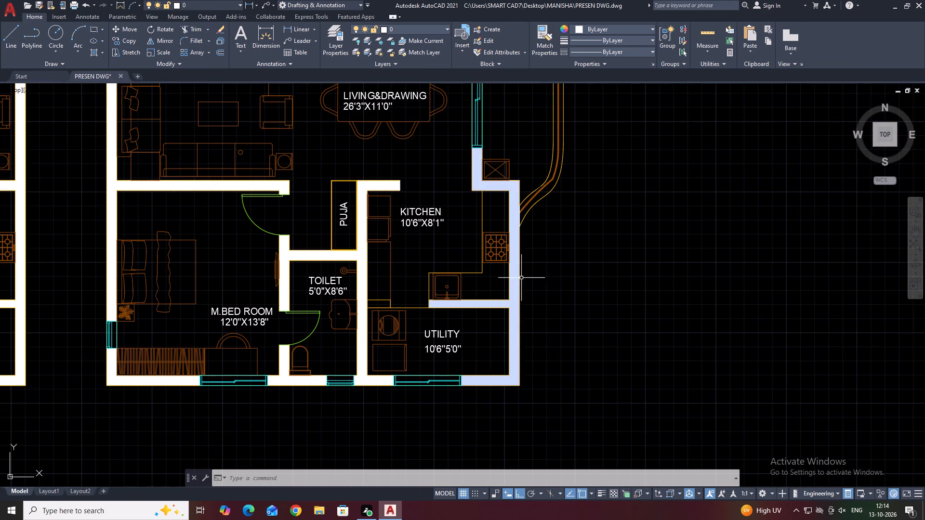
scroll(556, 220, down, 2)
middle_drag(664, 214, 624, 241)
middle_drag(367, 193, 375, 202)
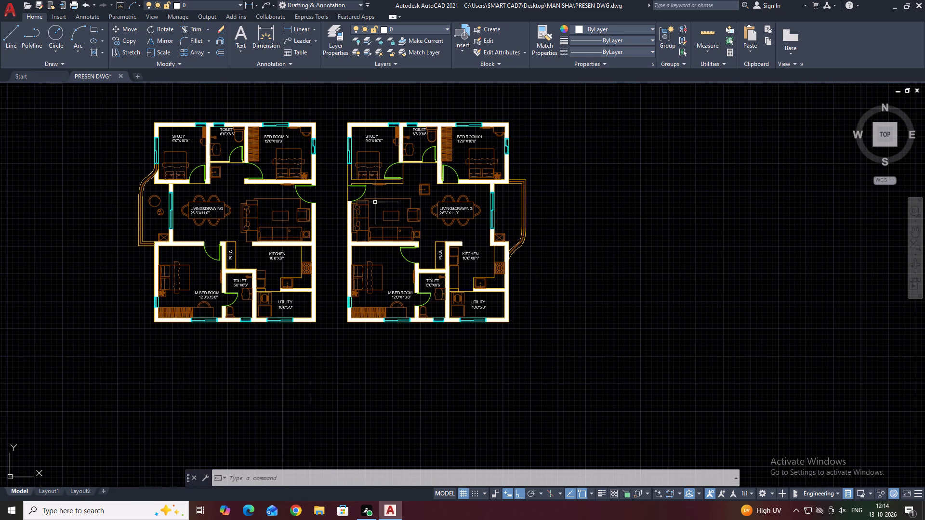
Fill the adjoining flat's unhatched study wall, including its corner beside the entrance door, with a solid hatch.
middle_drag(346, 181, 361, 192)
scroll(366, 191, up, 4)
middle_drag(383, 186, 396, 225)
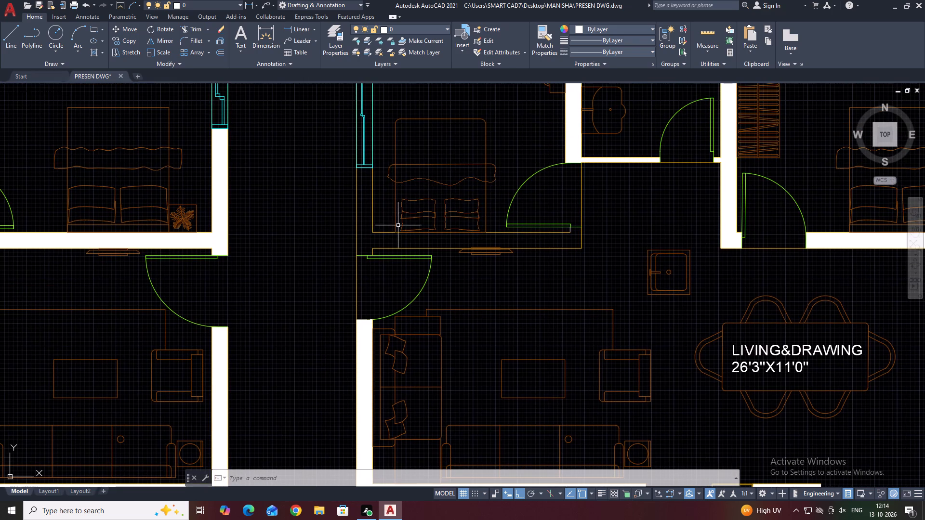
key(h)
key(space)
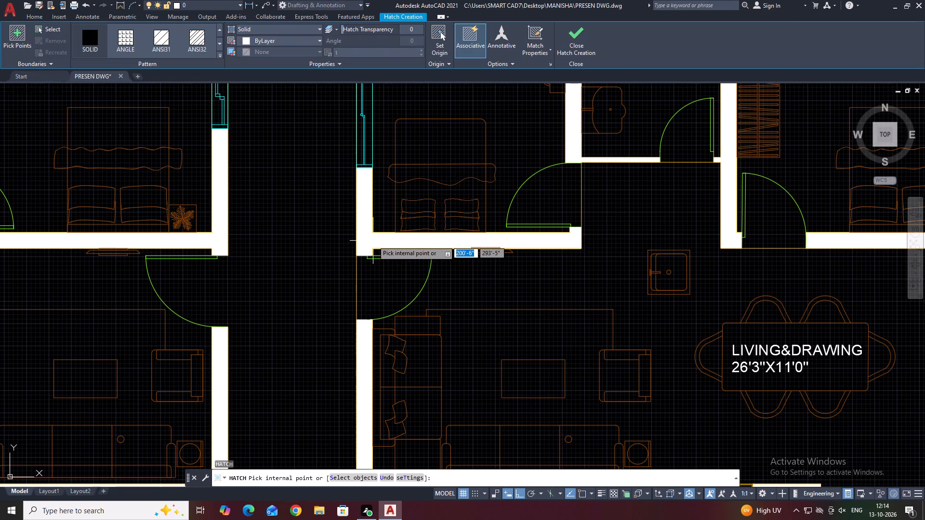
click(373, 241)
key(Escape)
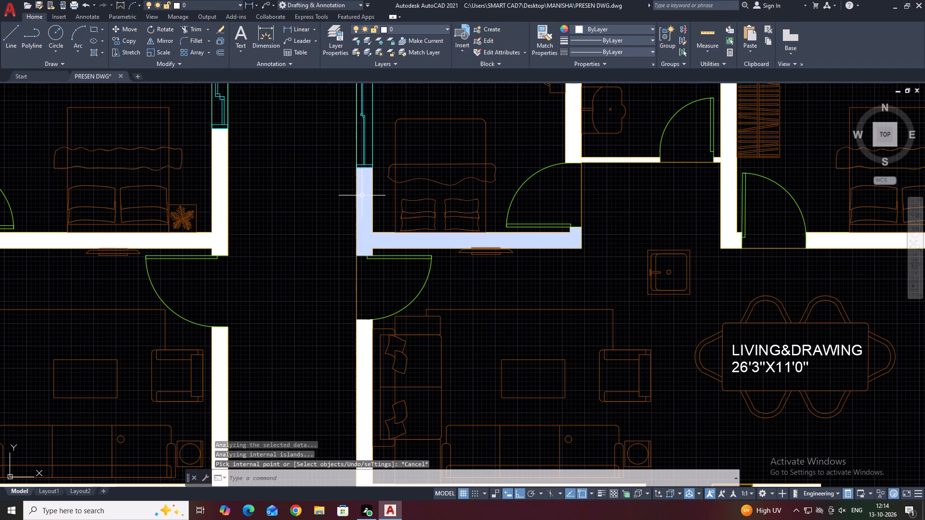
Trim the wall lines crossing the adjoining flat's entrance door opening.
text(TR)
scroll(362, 201, down, 1)
key(space)
drag(358, 252, 360, 253)
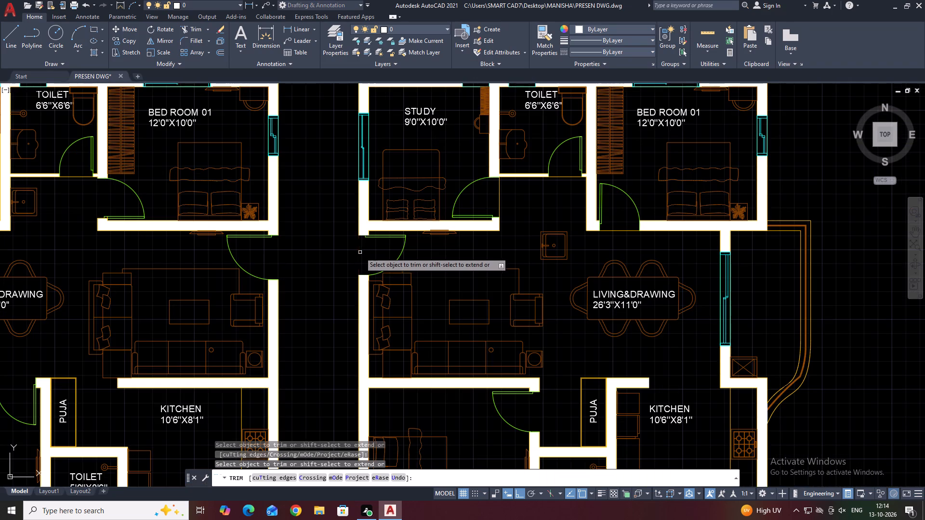
drag(360, 253, 362, 257)
key(Escape)
Set the door size of the adjoining flat's entrance door block to 3'-4".
scroll(412, 255, down, 2)
middle_drag(695, 321, 662, 284)
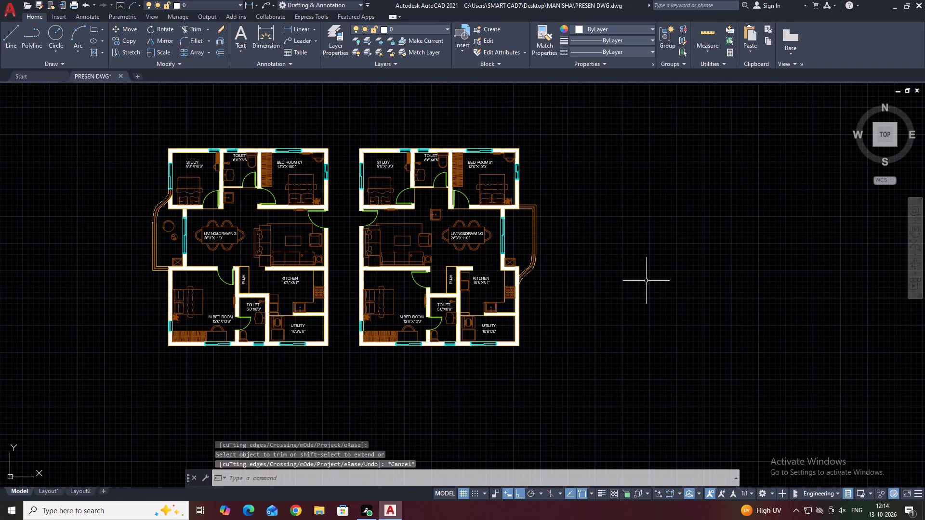
scroll(405, 260, up, 1)
click(356, 194)
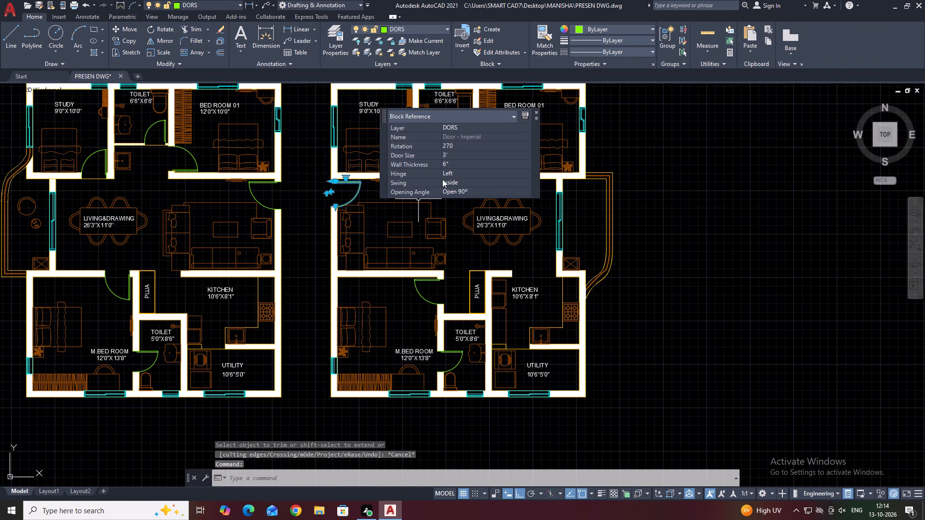
double_click(471, 154)
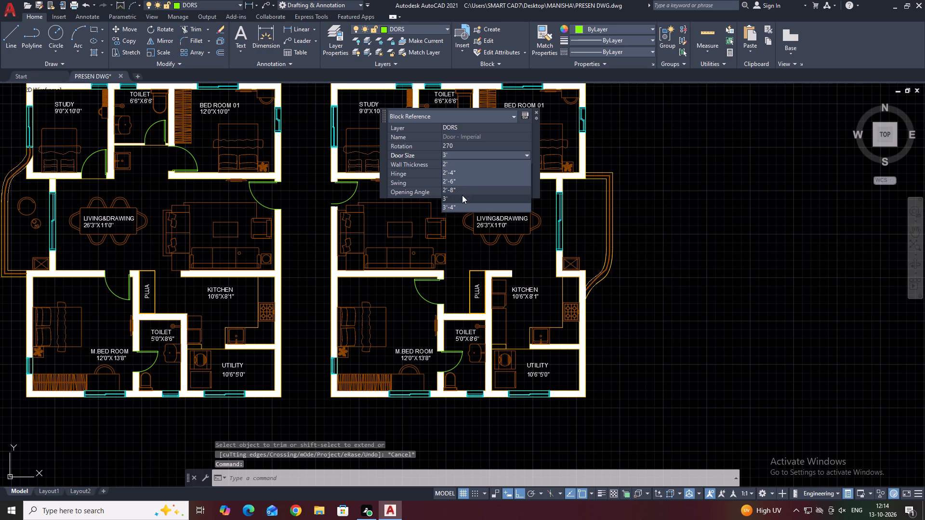
click(458, 210)
key(Escape)
Scale the SOFA block in the adjoining flat's living room.
scroll(343, 207, up, 2)
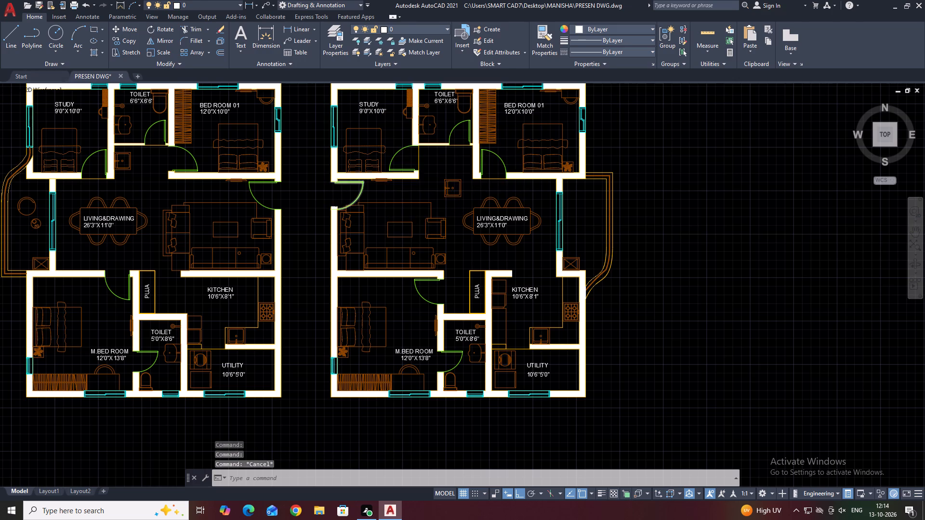
click(536, 189)
drag(497, 240, 501, 247)
text(SC)
key(space)
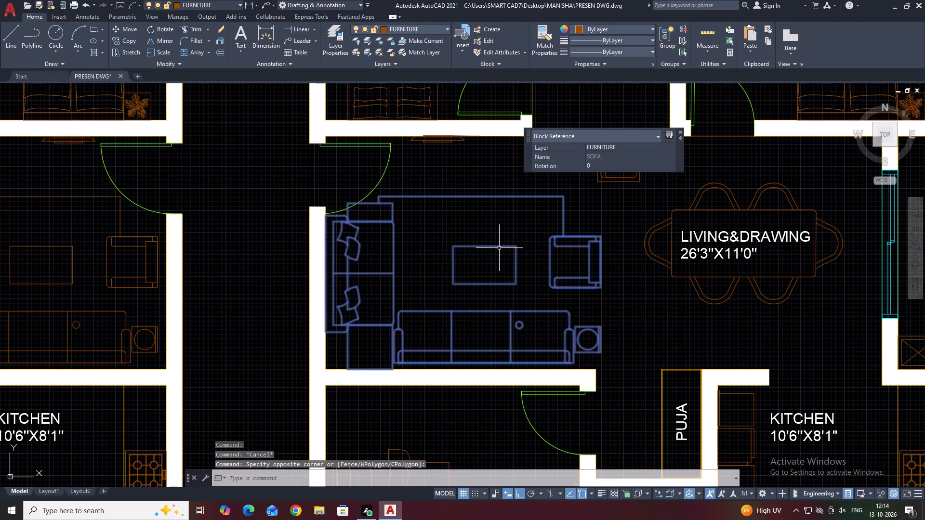
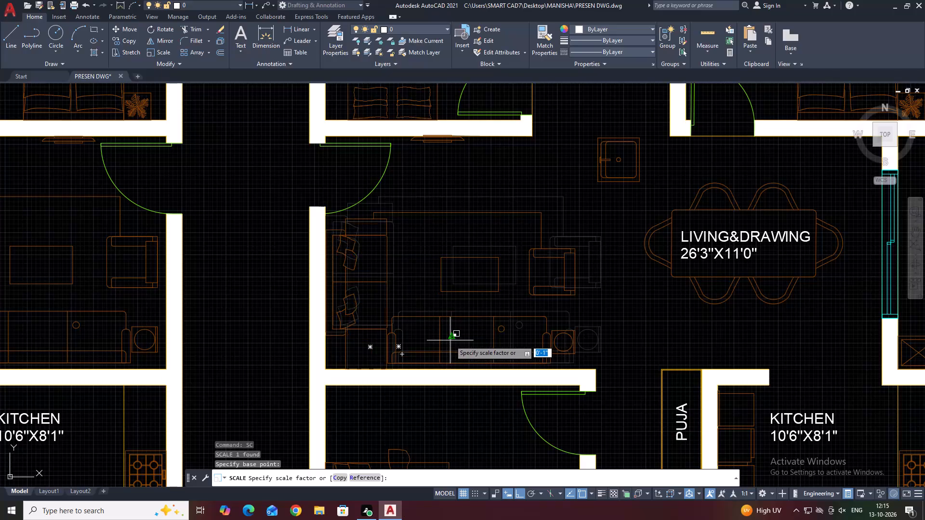
Pick the scale factor that shrinks the SOFA block in the adjoining flat's living room.
click(450, 340)
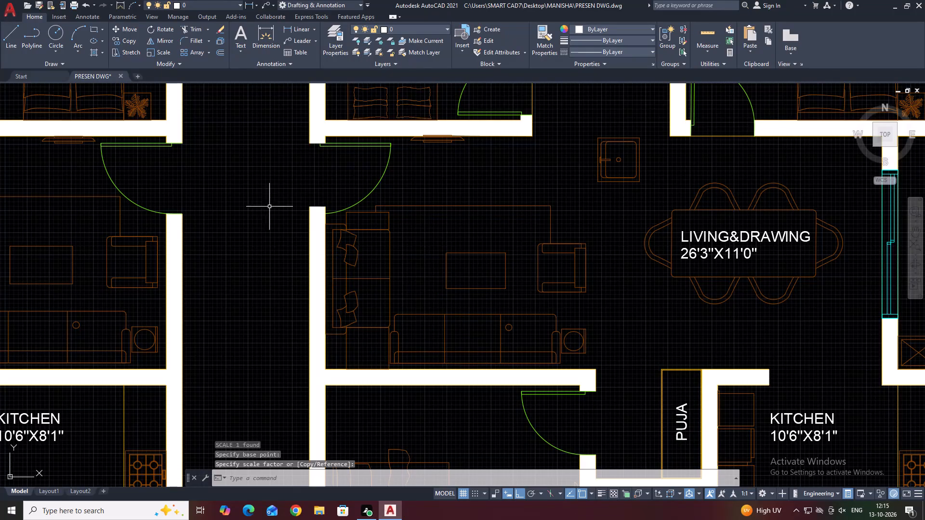
Stretch the hatch and wall line end beside the adjoining flat's entrance door back to the end of the door swing.
scroll(304, 197, up, 3)
click(416, 219)
click(295, 260)
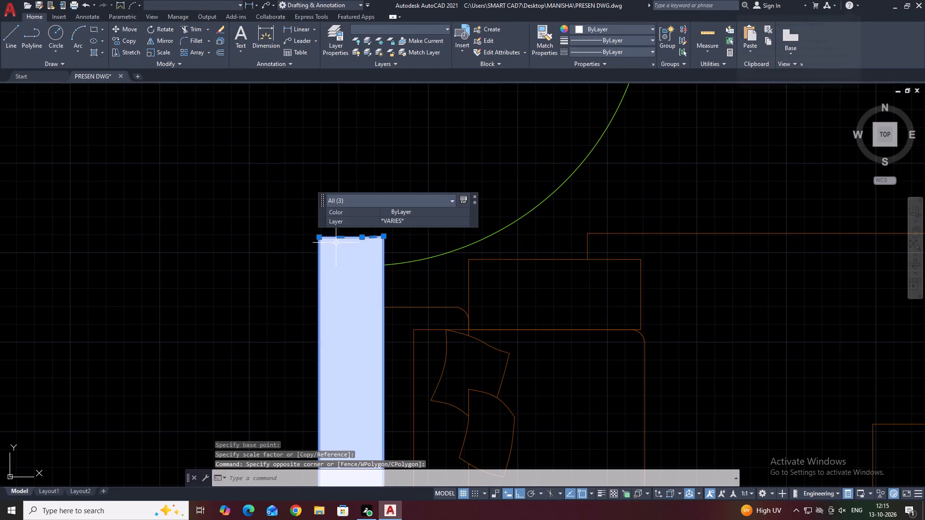
click(341, 238)
click(342, 265)
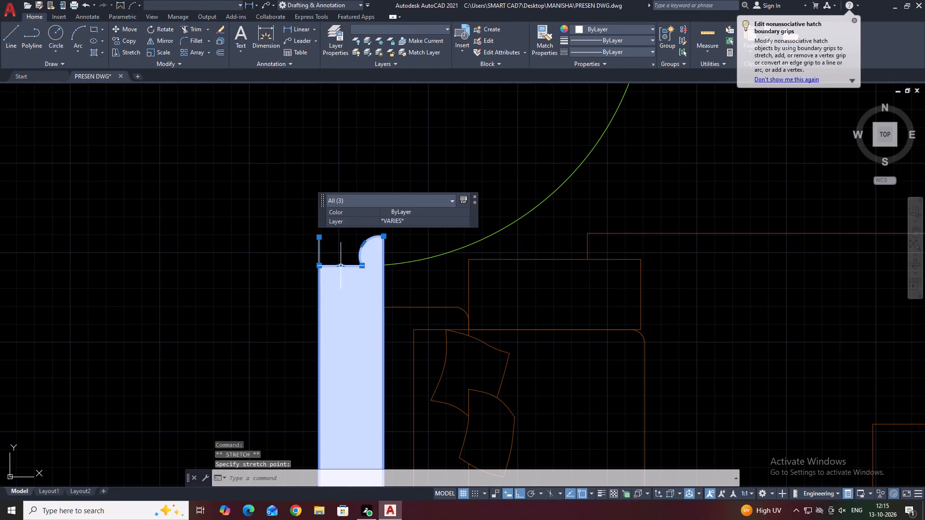
click(385, 237)
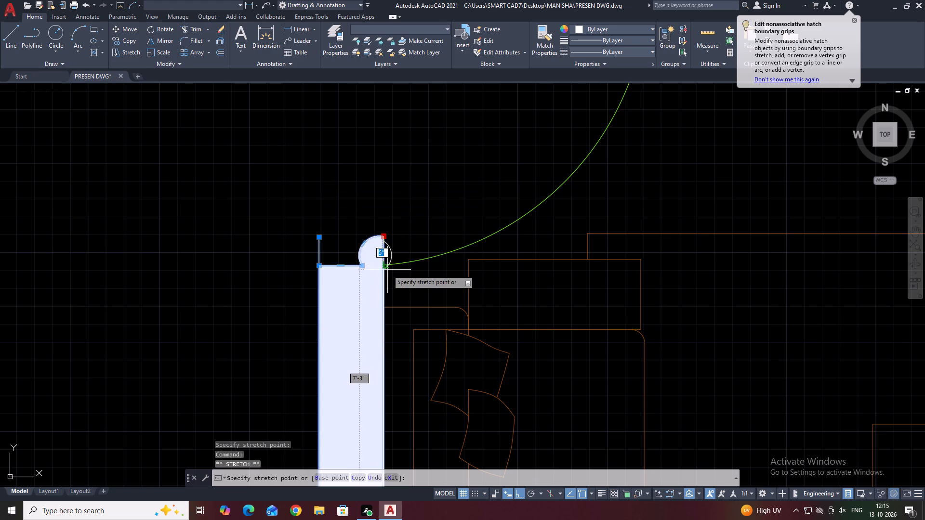
click(385, 264)
click(372, 241)
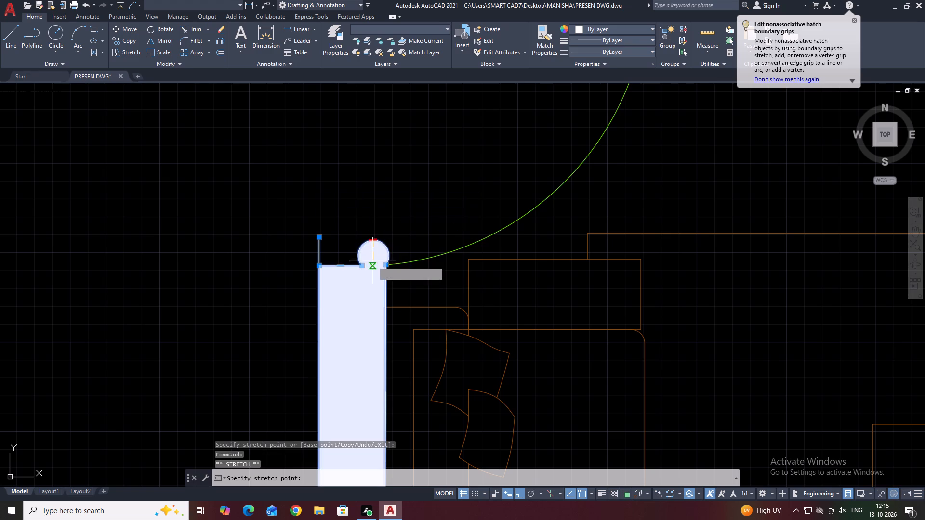
click(374, 265)
click(320, 236)
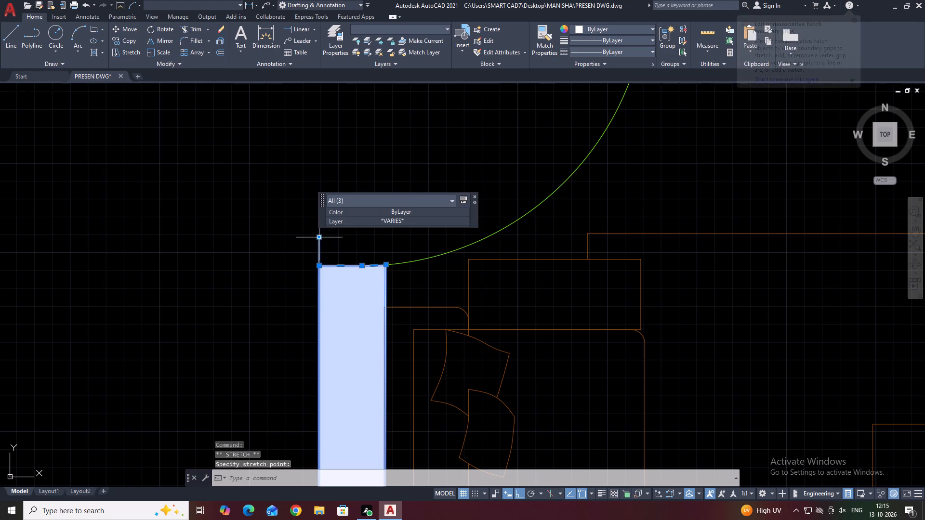
click(319, 262)
key(Escape)
scroll(355, 198, down, 5)
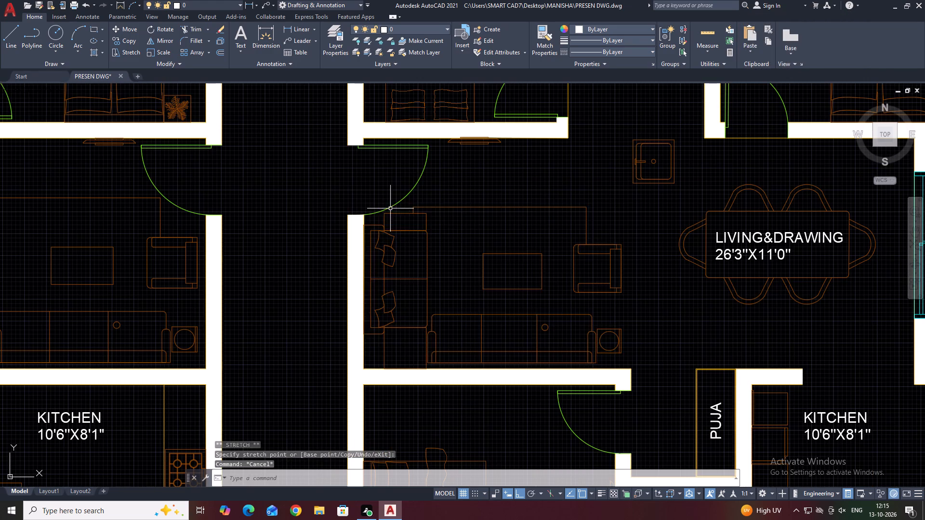
Move the adjoining flat's SOFA block so its back edge meets the inner face of the entrance-door wall.
drag(487, 216, 481, 219)
click(427, 270)
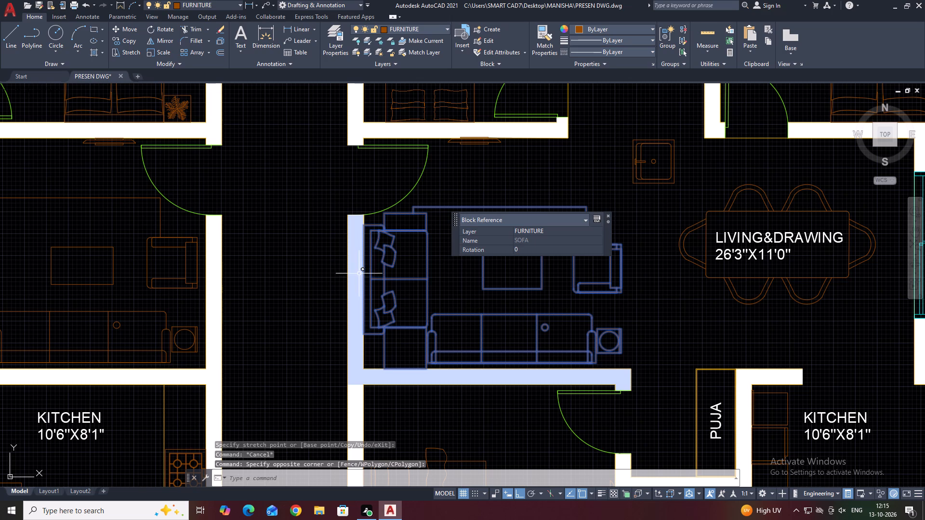
key(m)
key(space)
scroll(363, 232, up, 3)
click(359, 216)
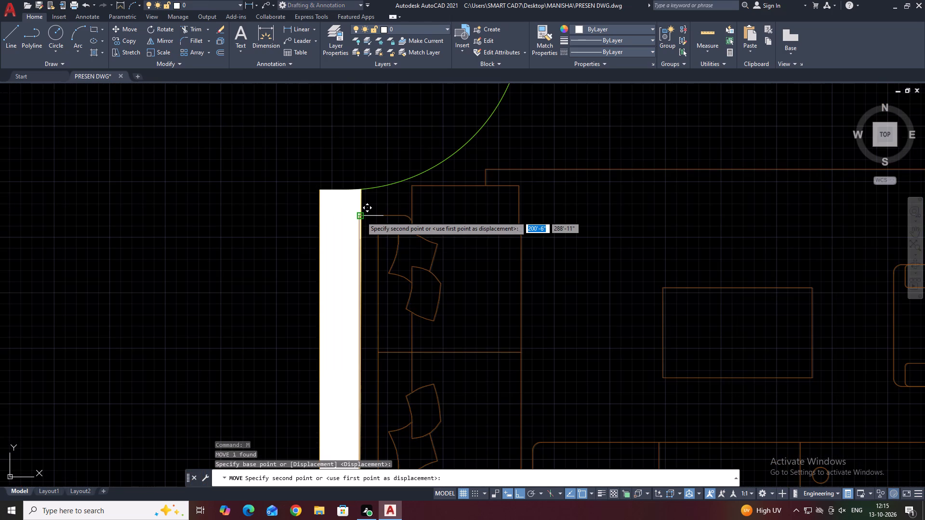
click(362, 216)
scroll(355, 221, up, 4)
click(517, 167)
drag(481, 227, 467, 267)
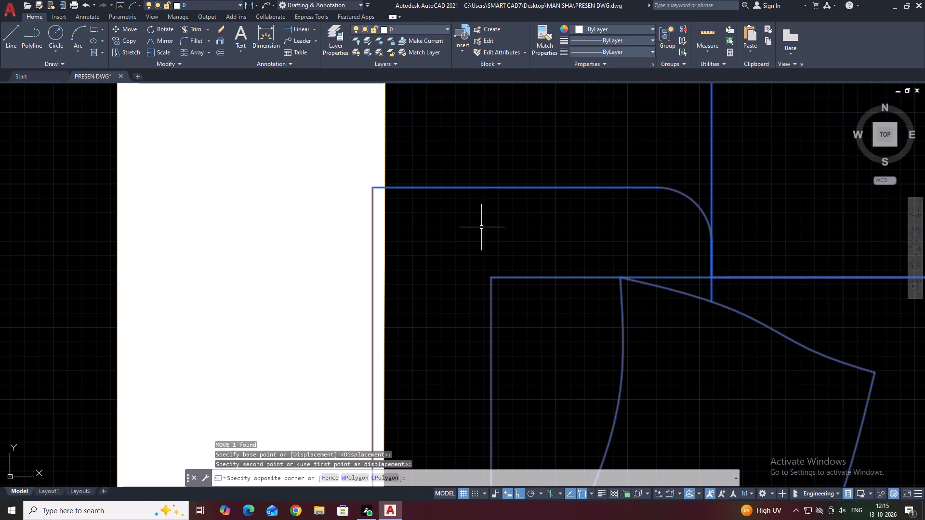
text(M)
key(space)
click(369, 184)
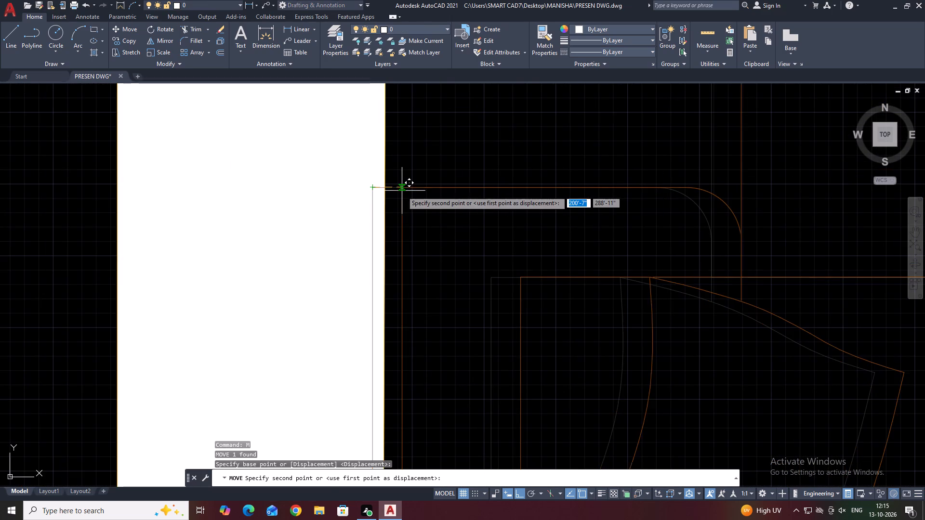
click(388, 188)
scroll(396, 202, down, 10)
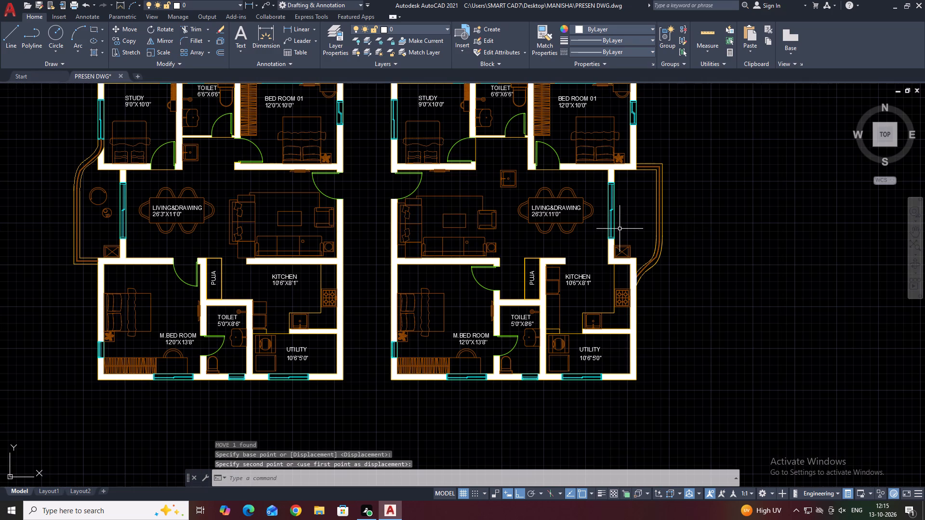
key(Escape)
Move the SOFA block so its lower edge meets the wall line between the living room and master bedroom.
scroll(419, 274, up, 4)
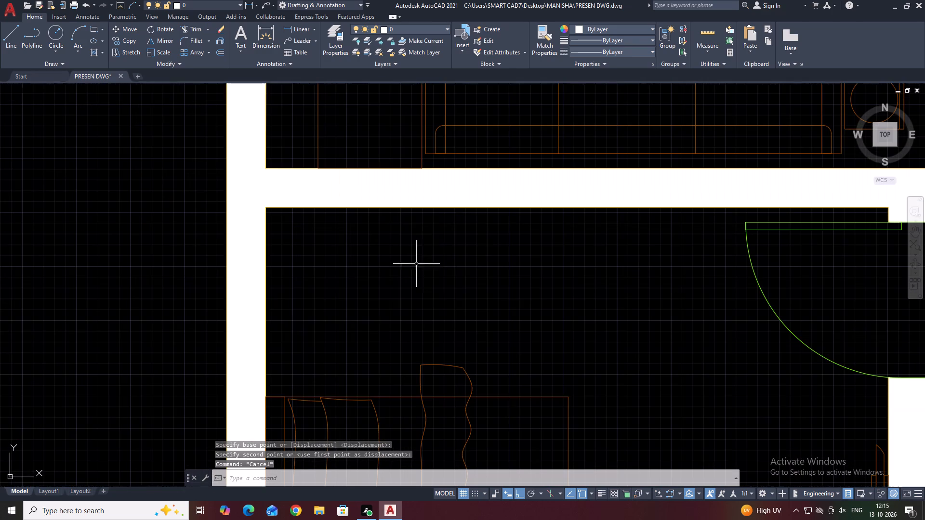
middle_drag(435, 193, 415, 285)
scroll(393, 267, up, 4)
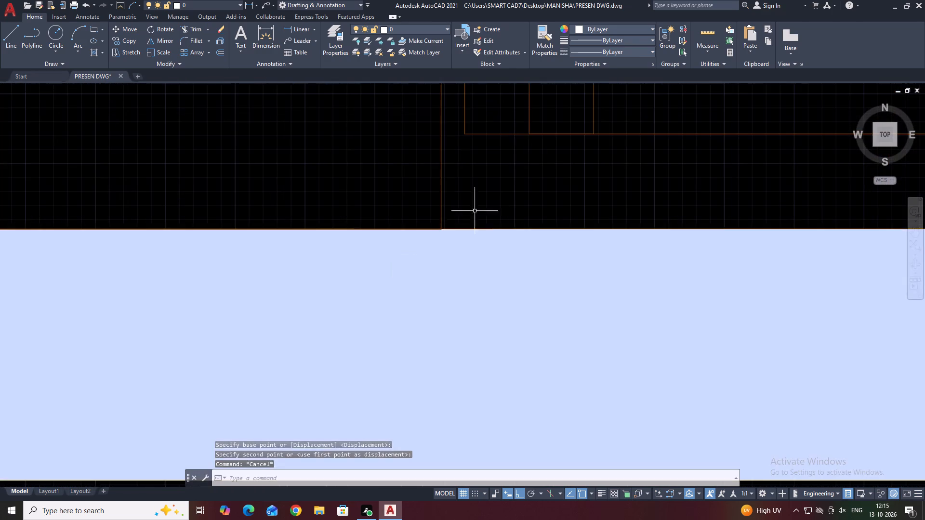
drag(501, 200, 494, 199)
click(435, 191)
middle_drag(448, 219, 519, 304)
key(m)
key(space)
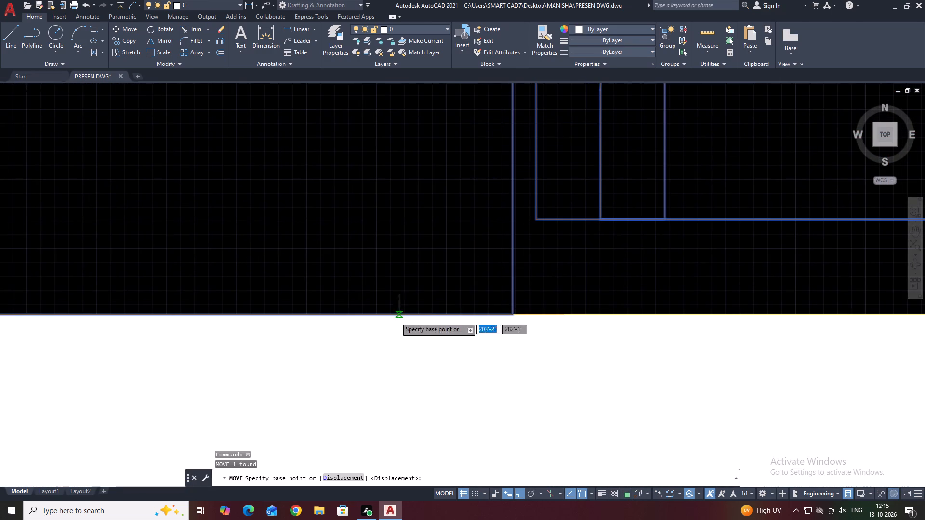
scroll(371, 312, up, 3)
click(369, 328)
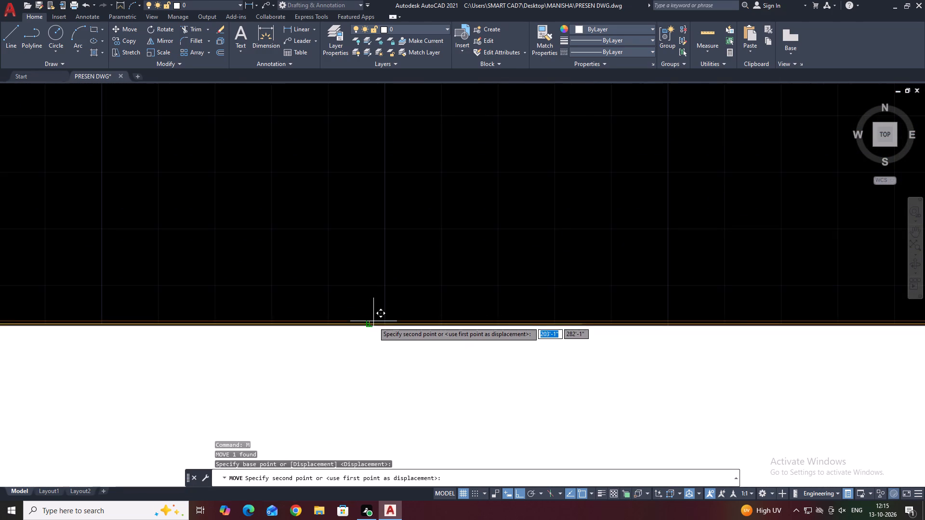
click(373, 323)
scroll(507, 265, down, 9)
Stretch the solid hatch's vertex near the sofa up to the line of the wall between living room and master bedroom.
scroll(489, 261, up, 3)
click(480, 289)
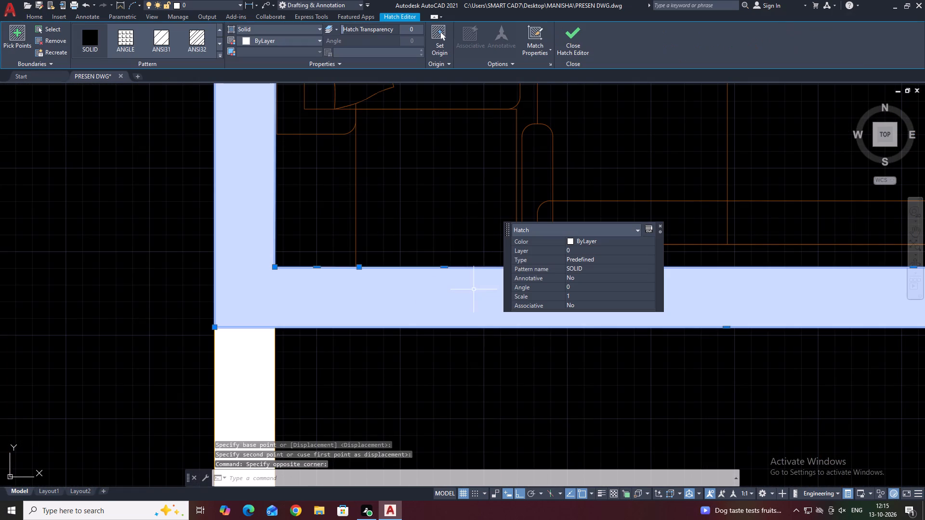
scroll(362, 268, up, 7)
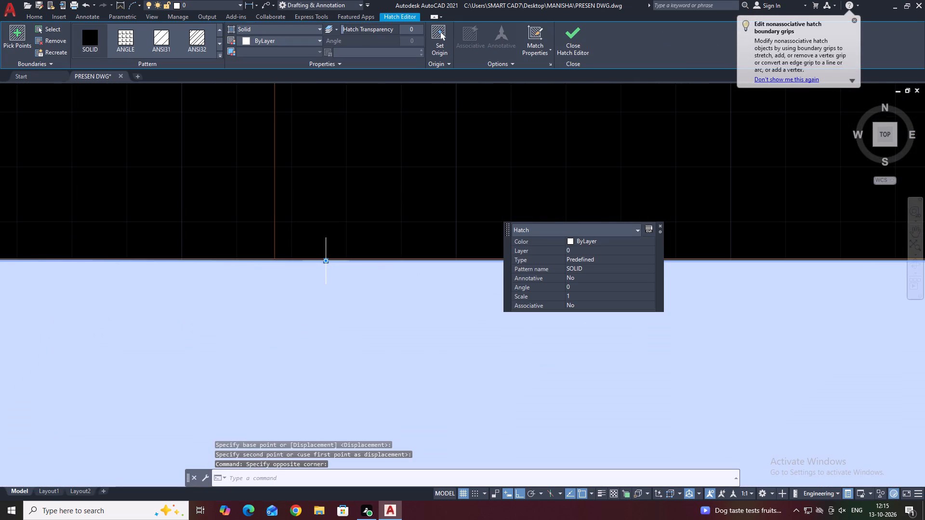
scroll(323, 262, up, 1)
click(325, 260)
scroll(325, 259, up, 3)
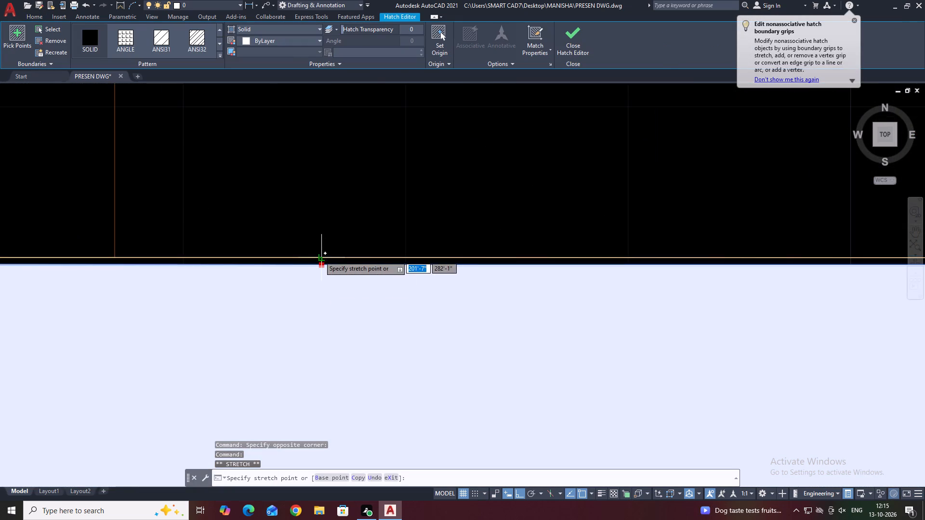
click(321, 256)
Adjust the small step in that hatch's upper edge, trying its lower corner at the wall line and shifting its short side to the sofa line.
scroll(327, 266, down, 17)
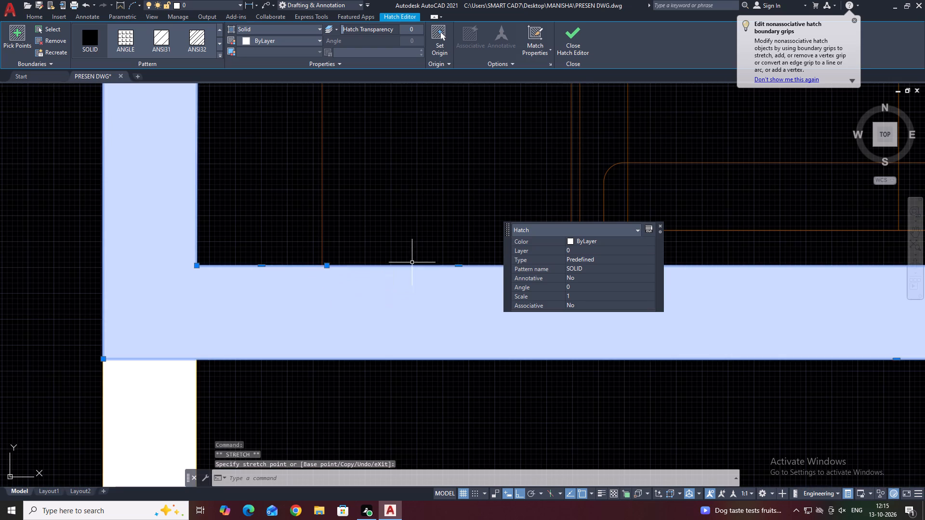
scroll(502, 259, up, 4)
scroll(374, 305, up, 3)
scroll(367, 287, down, 5)
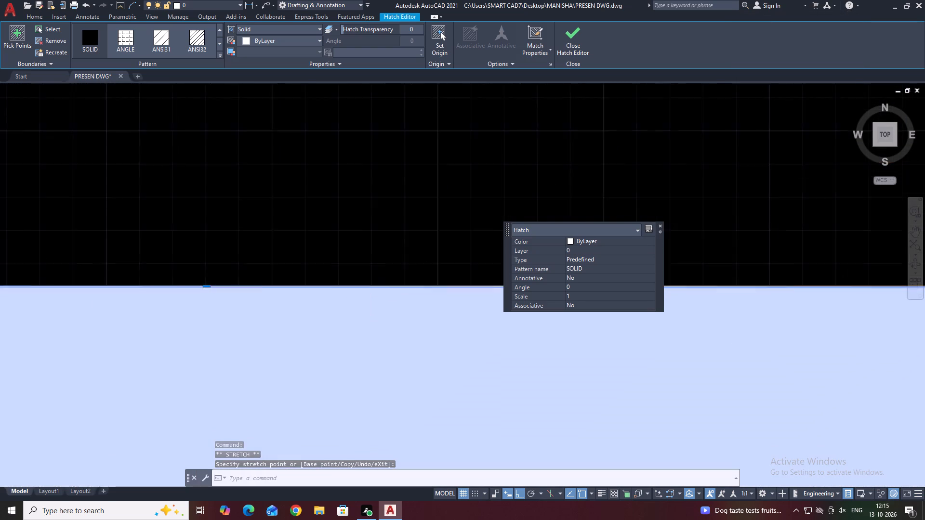
click(661, 225)
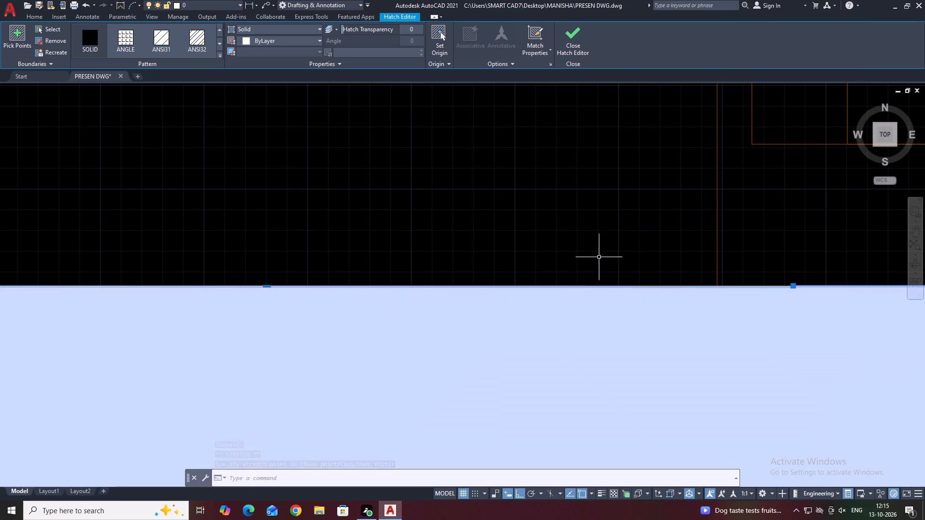
middle_drag(768, 276, 559, 249)
scroll(583, 267, up, 7)
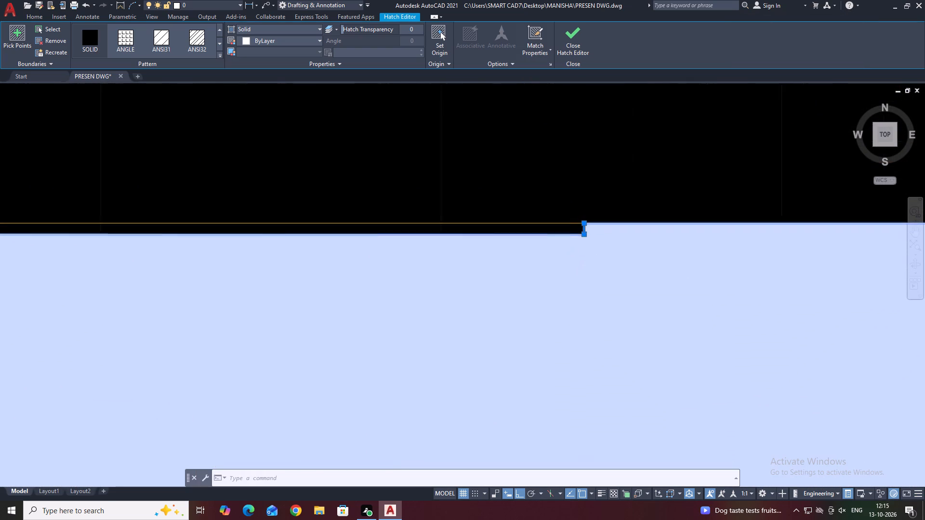
scroll(583, 234, up, 2)
click(583, 234)
click(584, 183)
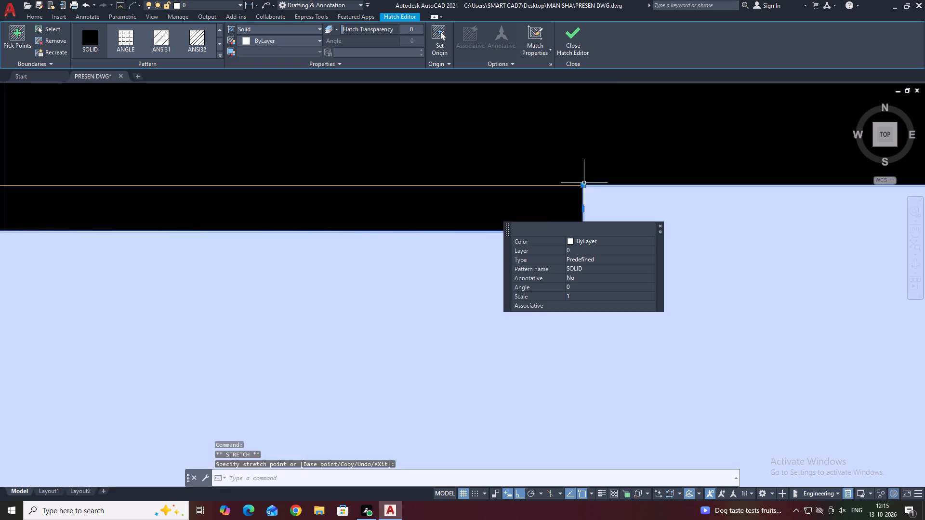
middle_drag(539, 192, 449, 197)
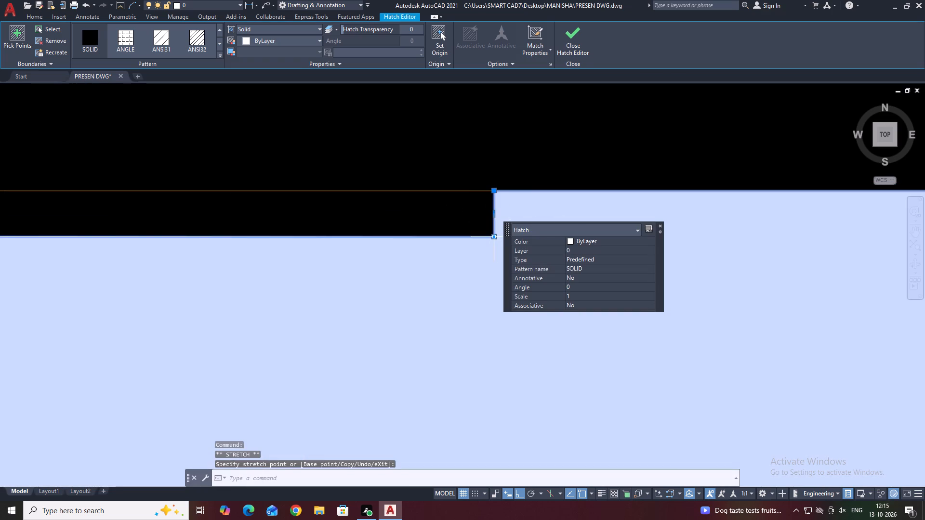
click(494, 236)
click(496, 186)
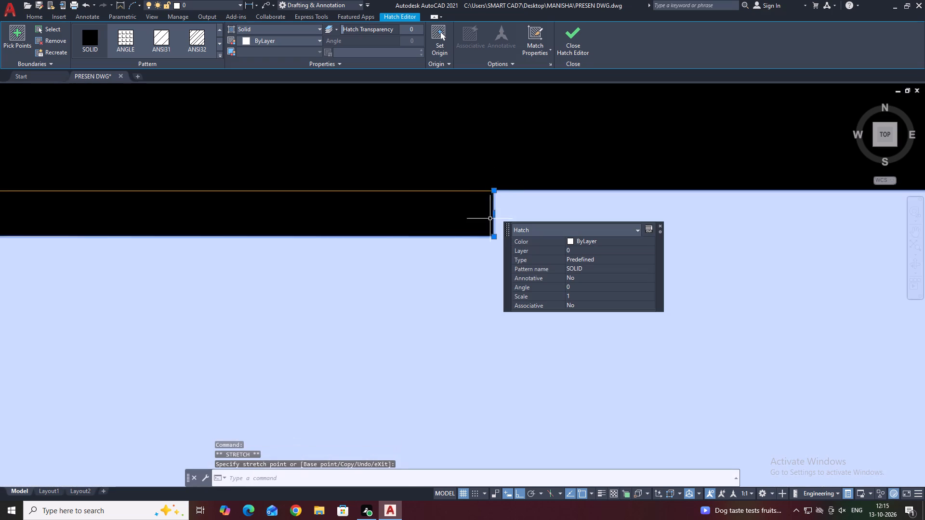
click(494, 213)
scroll(450, 210, down, 11)
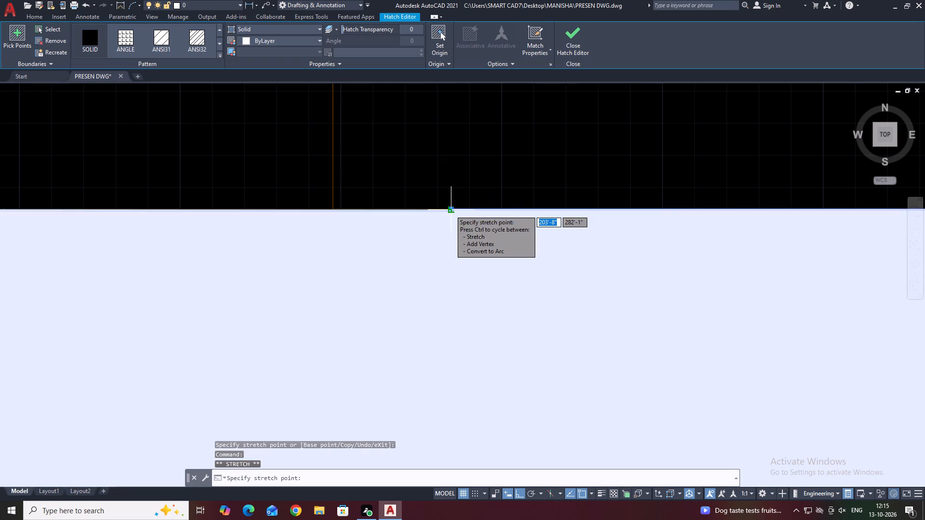
scroll(333, 212, up, 7)
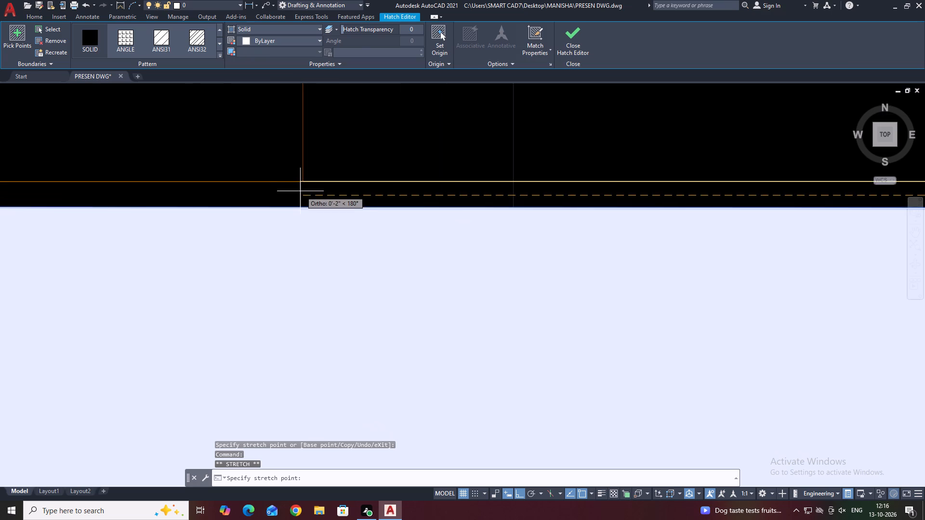
click(297, 194)
key(Escape)
Stretch the hatch's upper edge segment beneath the sofa up to the wall line to close the remaining gap.
scroll(318, 181, up, 2)
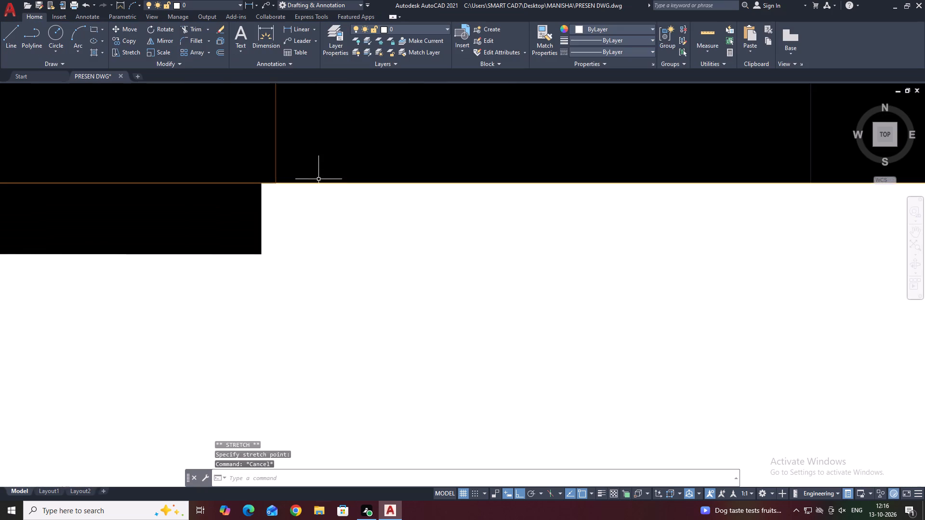
middle_drag(263, 190, 638, 222)
scroll(642, 222, down, 6)
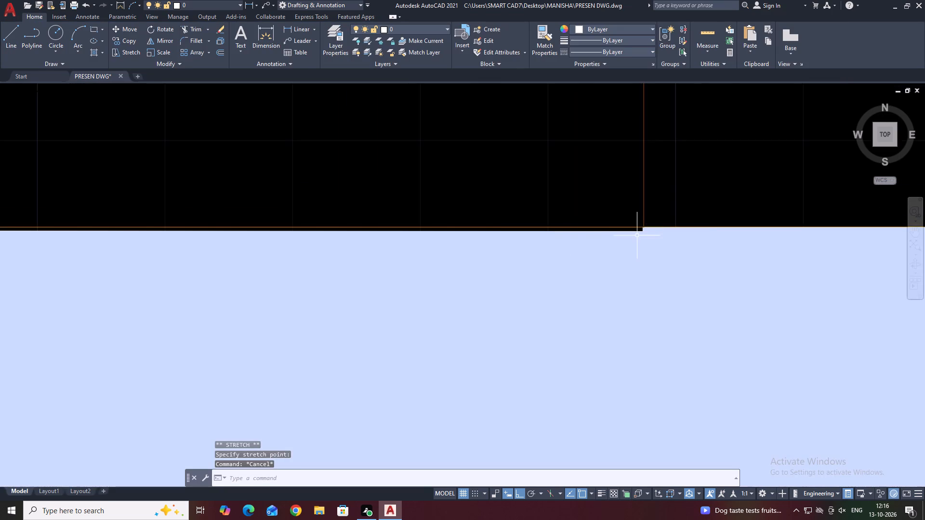
scroll(525, 231, up, 1)
click(527, 226)
drag(506, 249, 496, 264)
key(Escape)
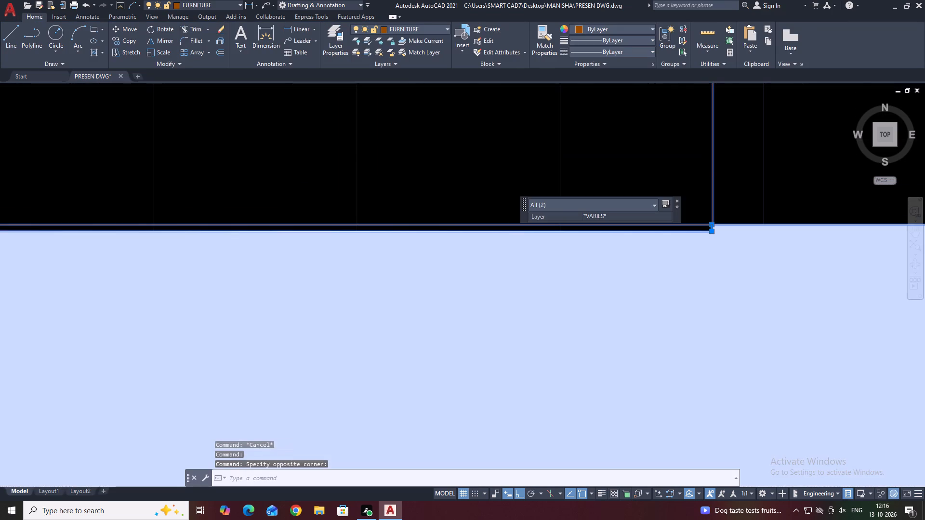
click(591, 236)
scroll(417, 272, down, 6)
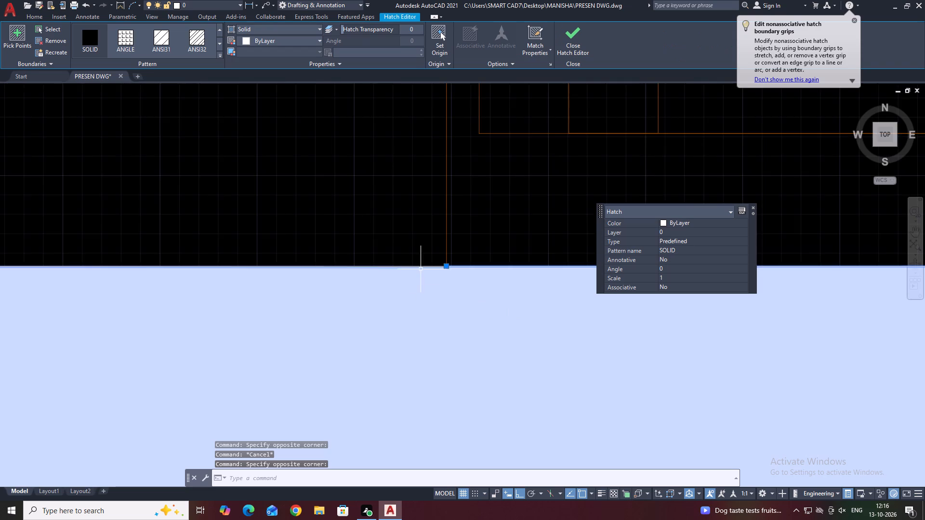
scroll(427, 271, down, 2)
scroll(265, 268, up, 6)
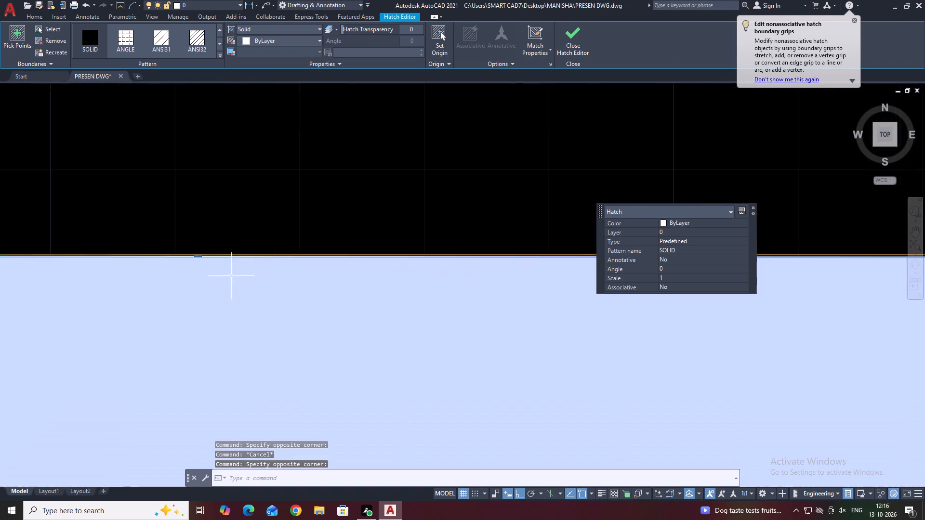
scroll(198, 255, up, 4)
click(192, 259)
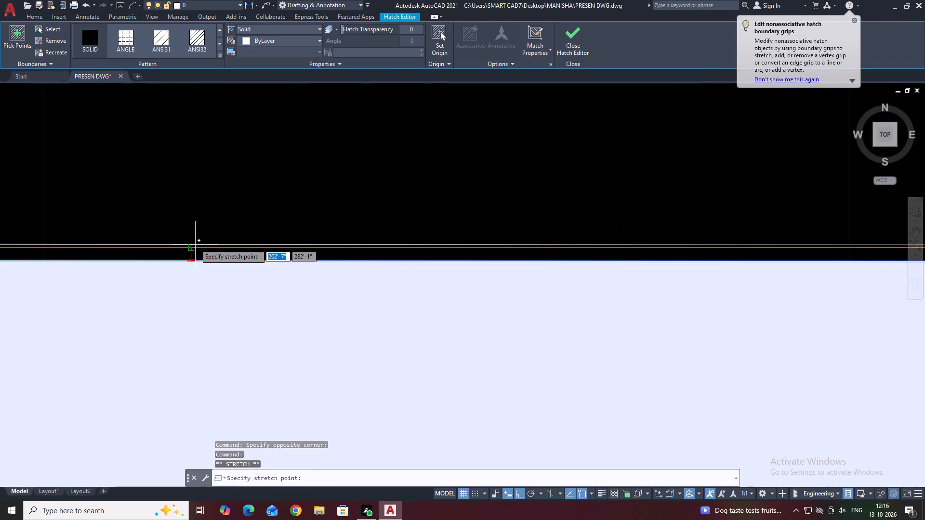
click(192, 247)
scroll(348, 220, down, 14)
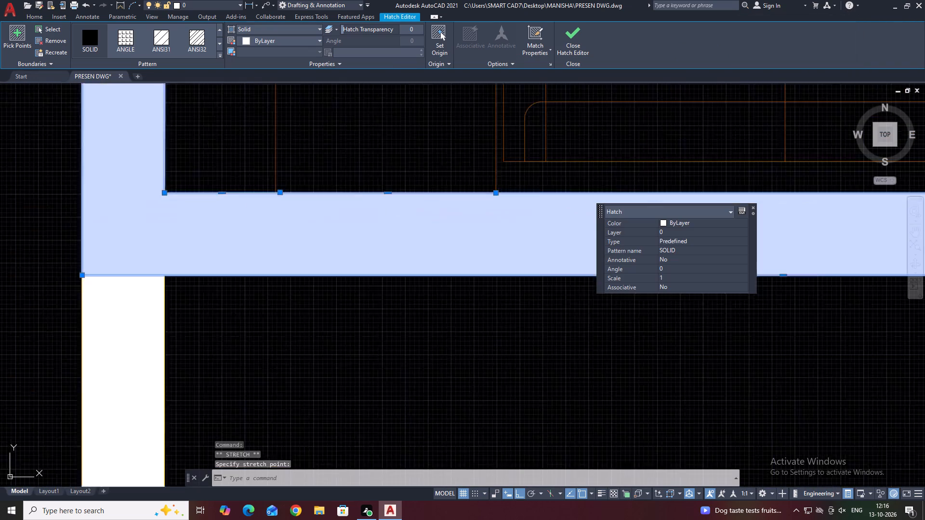
Move the SOFA block up slightly, taking its lower corner from the wall line to the hatch's upper edge.
scroll(394, 190, down, 2)
key(Escape)
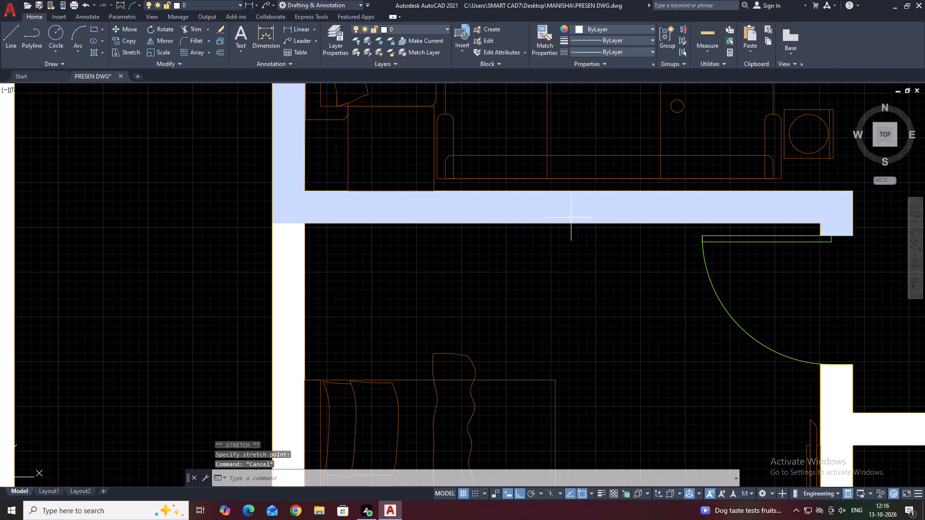
middle_drag(634, 230, 564, 287)
scroll(276, 249, up, 3)
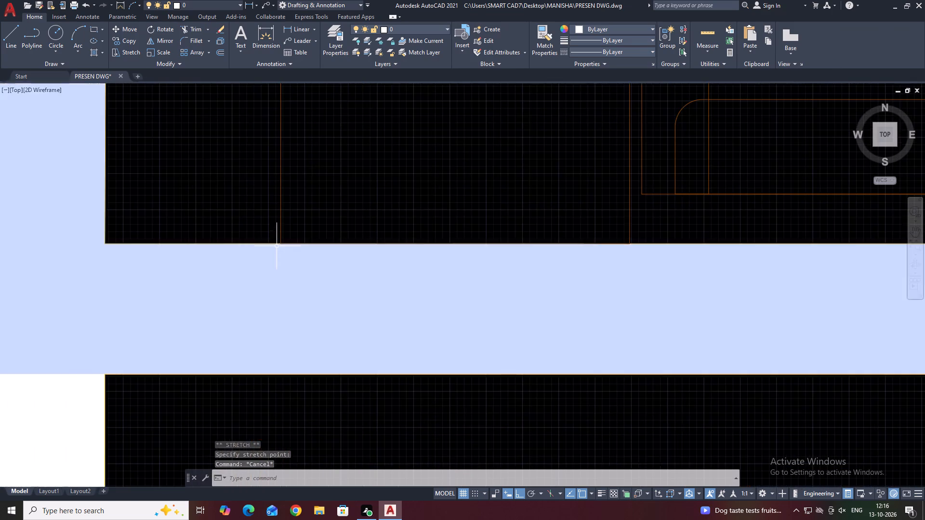
scroll(277, 246, up, 3)
drag(331, 180, 323, 175)
click(275, 155)
middle_drag(308, 192, 265, 274)
text(M)
key(space)
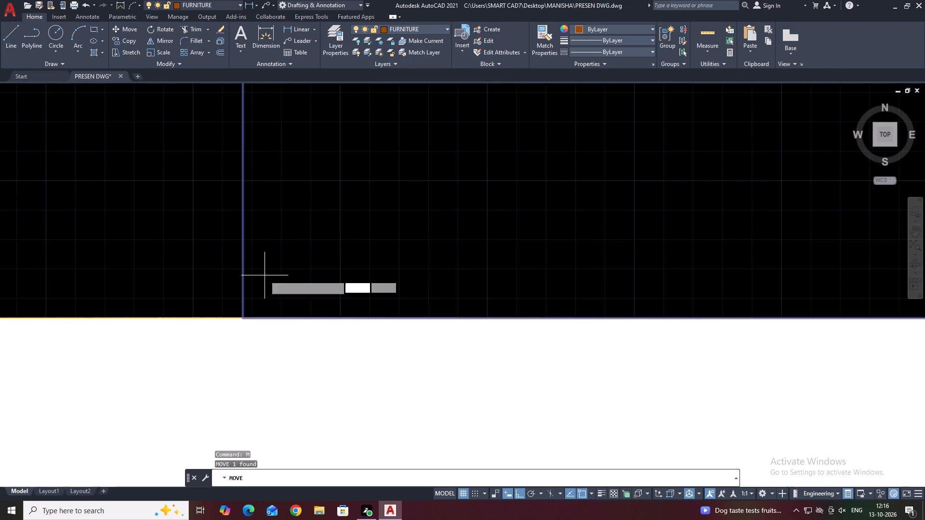
scroll(246, 321, up, 6)
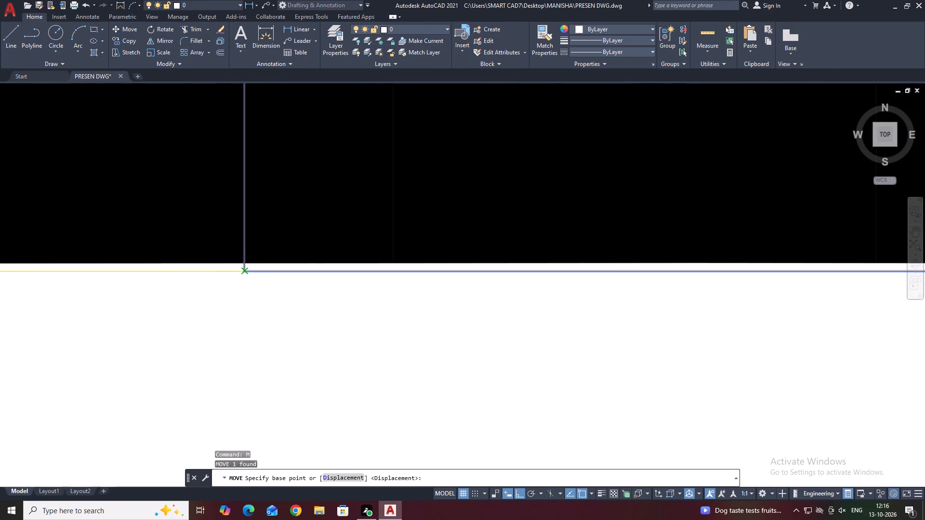
click(243, 272)
click(246, 264)
Stretch the solid hatch's upper-edge vertex beneath the sofa down to the wall line.
click(217, 250)
click(209, 267)
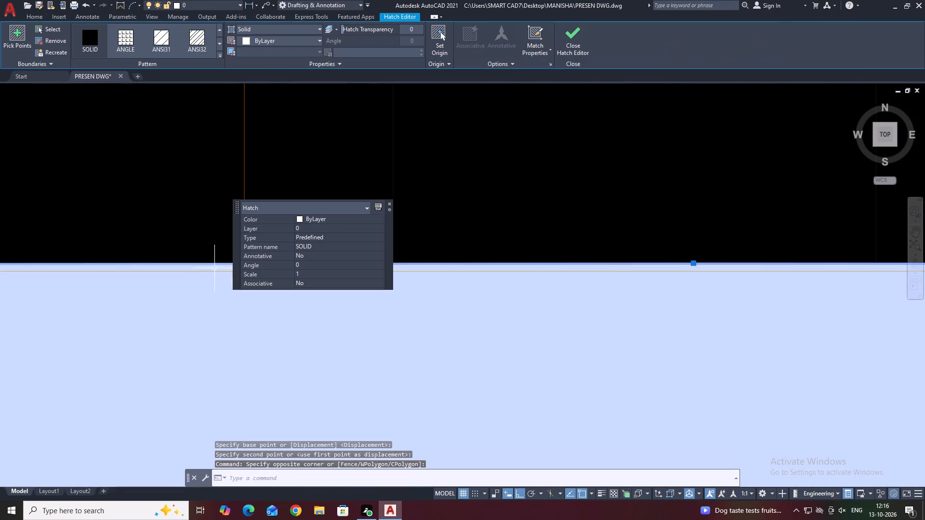
middle_drag(221, 269, 142, 316)
scroll(141, 316, down, 1)
click(438, 310)
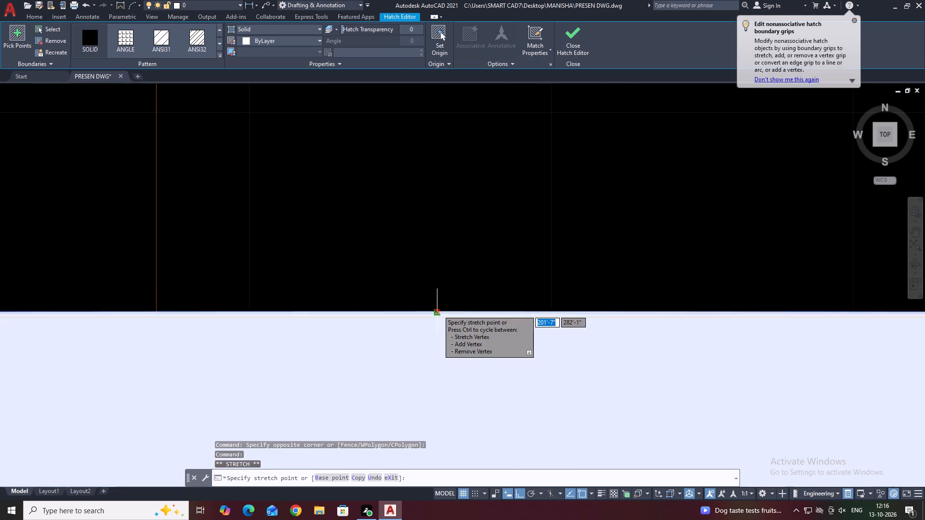
click(437, 317)
scroll(447, 317, down, 5)
middle_drag(631, 326, 561, 320)
key(Escape)
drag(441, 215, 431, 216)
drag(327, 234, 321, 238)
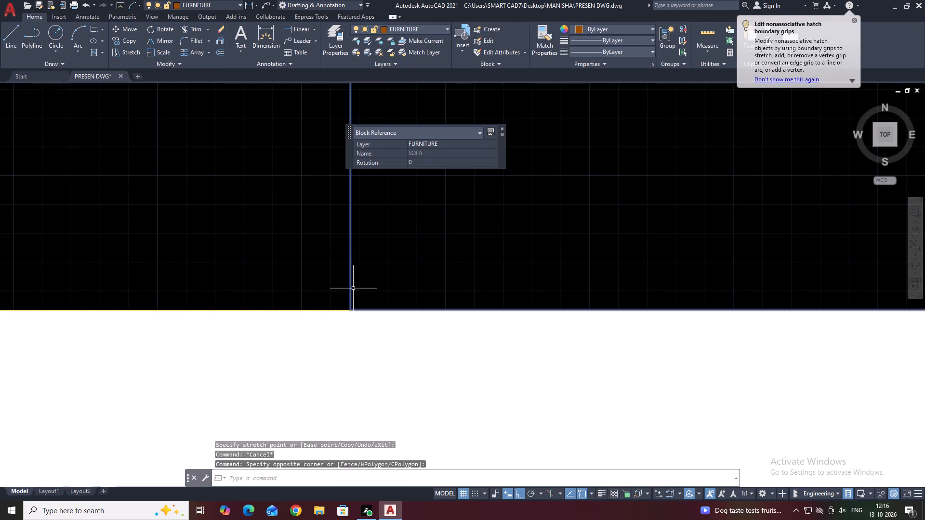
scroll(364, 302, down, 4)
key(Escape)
Insert the missing X between the two dimensions in the adjoining flat's UTILITY size label, making it 10'6''X5'0''.
scroll(362, 301, down, 12)
middle_drag(520, 307, 498, 297)
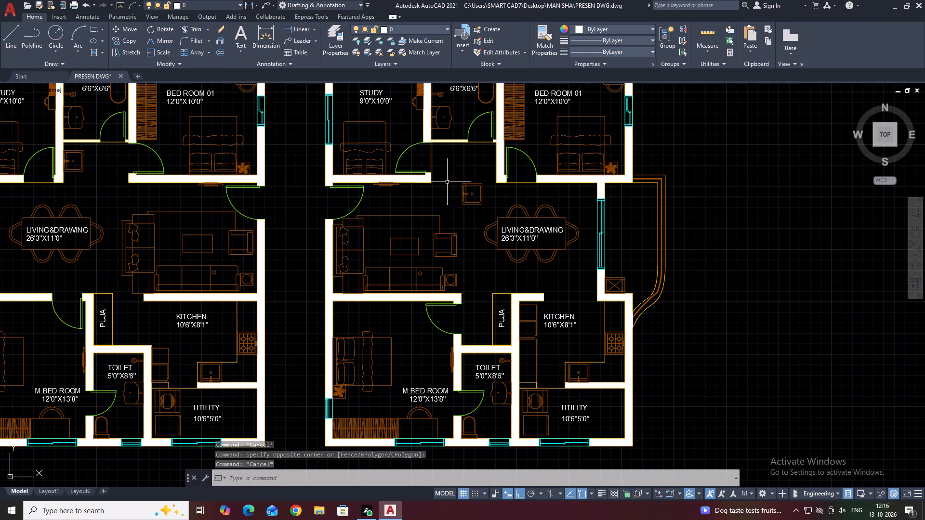
middle_drag(566, 205, 478, 182)
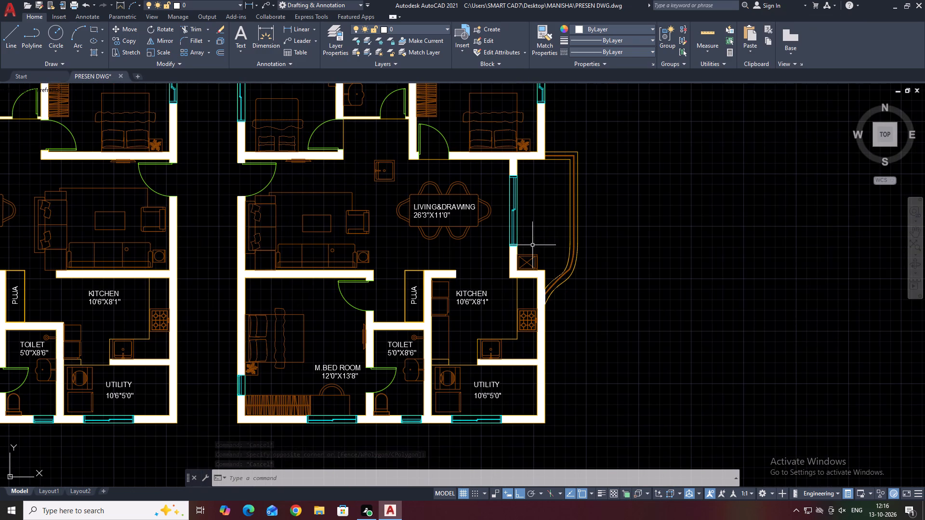
middle_drag(527, 265, 443, 259)
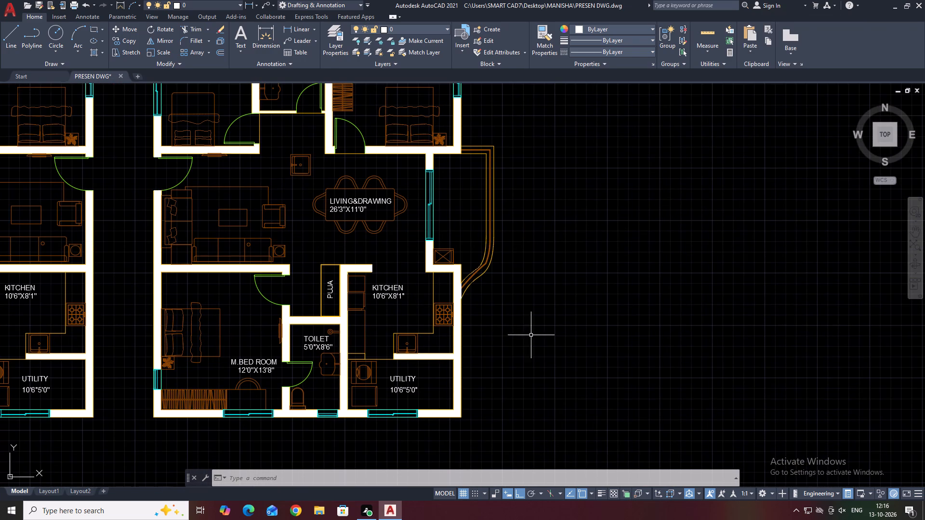
middle_drag(529, 327, 482, 285)
middle_drag(327, 302, 380, 292)
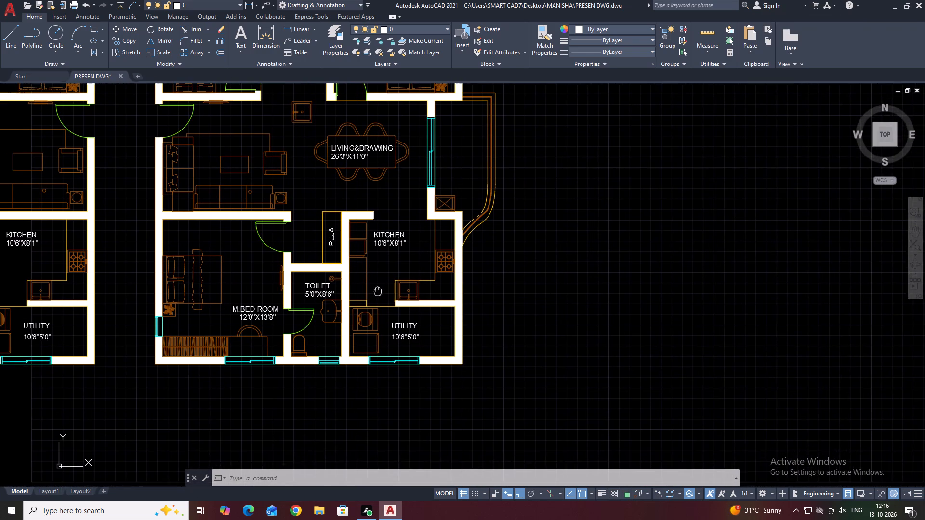
middle_drag(380, 292, 463, 293)
scroll(490, 343, up, 4)
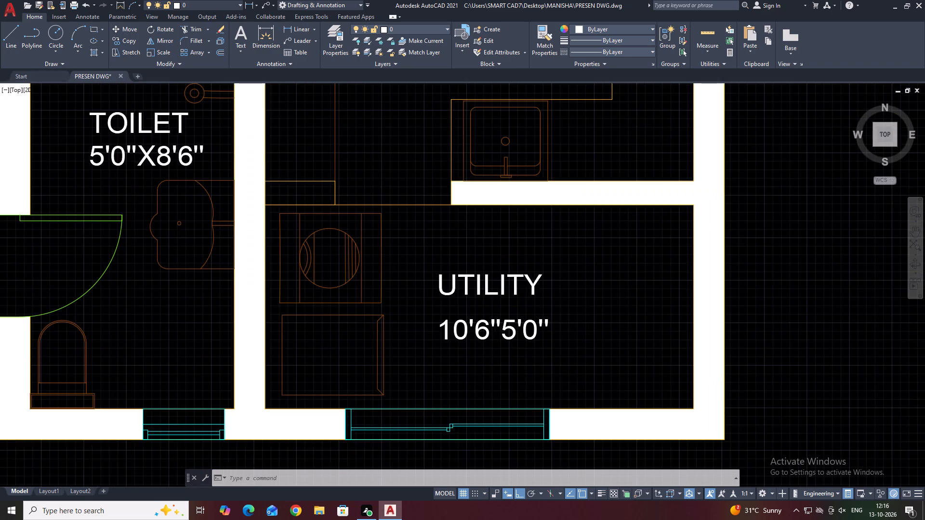
double_click(511, 319)
click(503, 321)
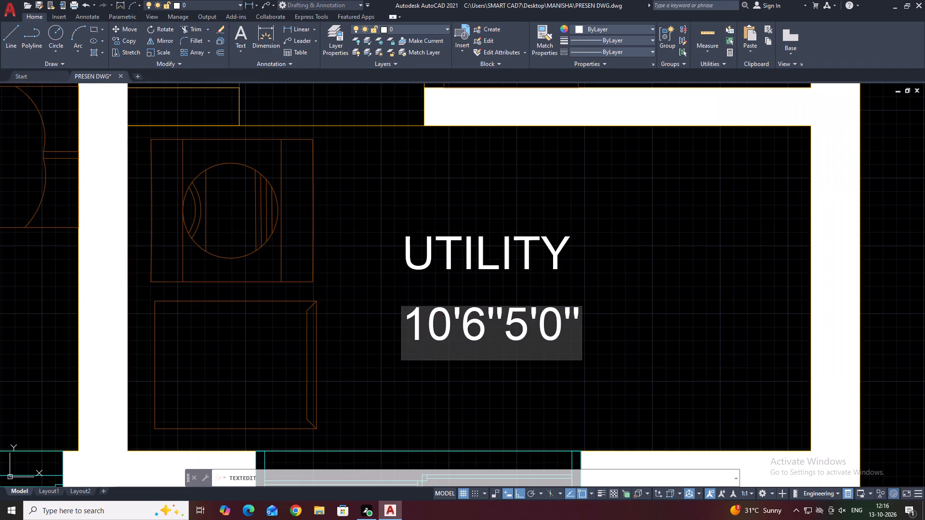
key(x)
drag(714, 310, 677, 306)
scroll(536, 289, down, 5)
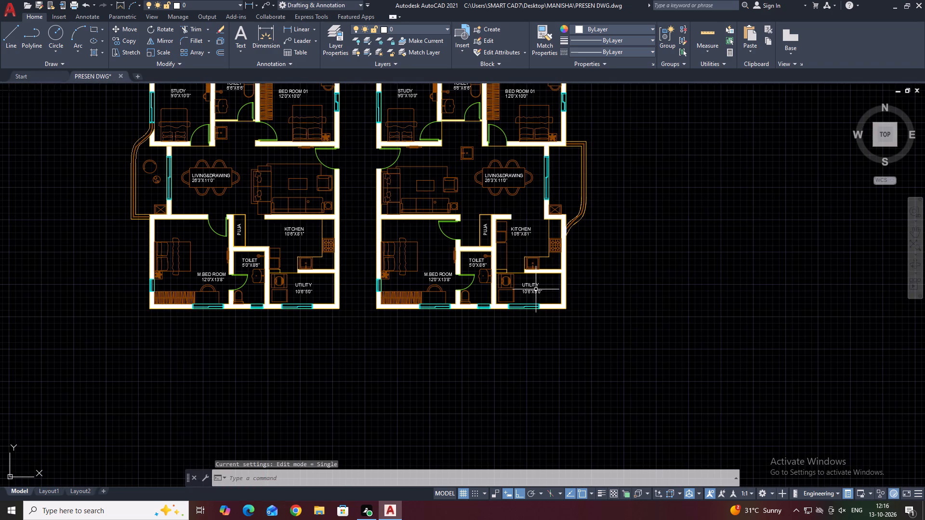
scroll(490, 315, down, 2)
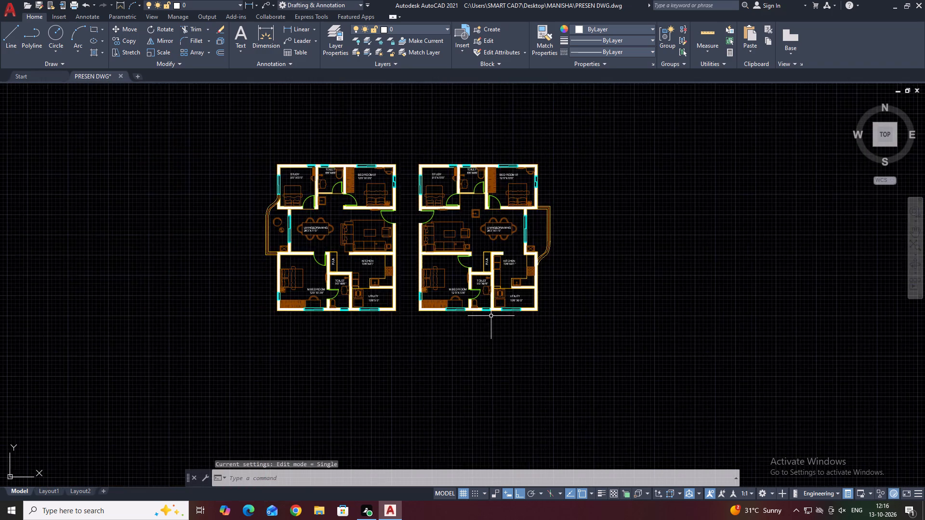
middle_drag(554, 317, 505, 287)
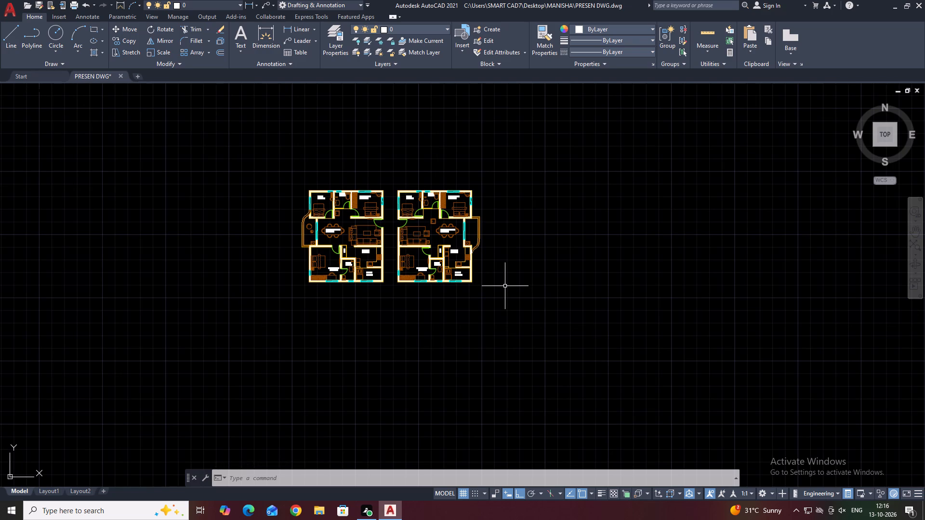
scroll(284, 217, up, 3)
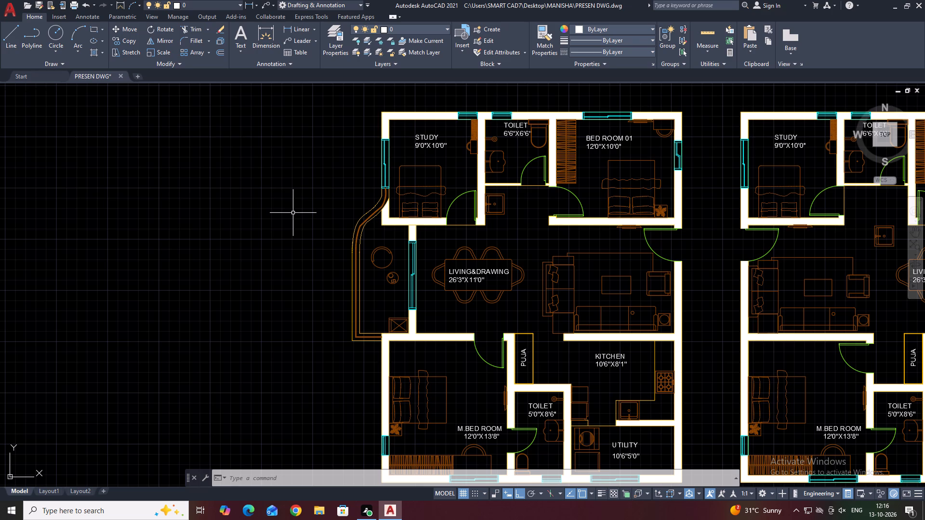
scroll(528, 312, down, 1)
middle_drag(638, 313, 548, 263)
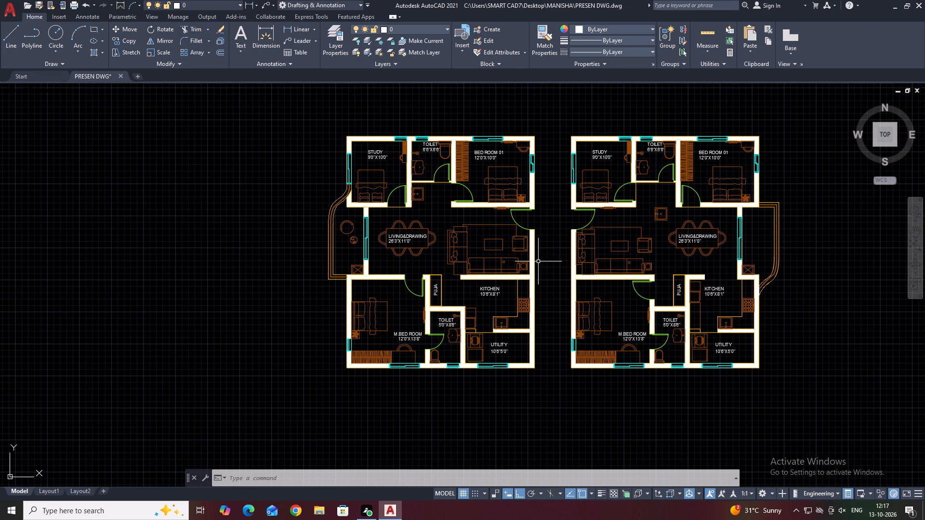
Save the drawing as PRESEN DWG in the MANISHA folder, replacing the existing file.
click(3, 15)
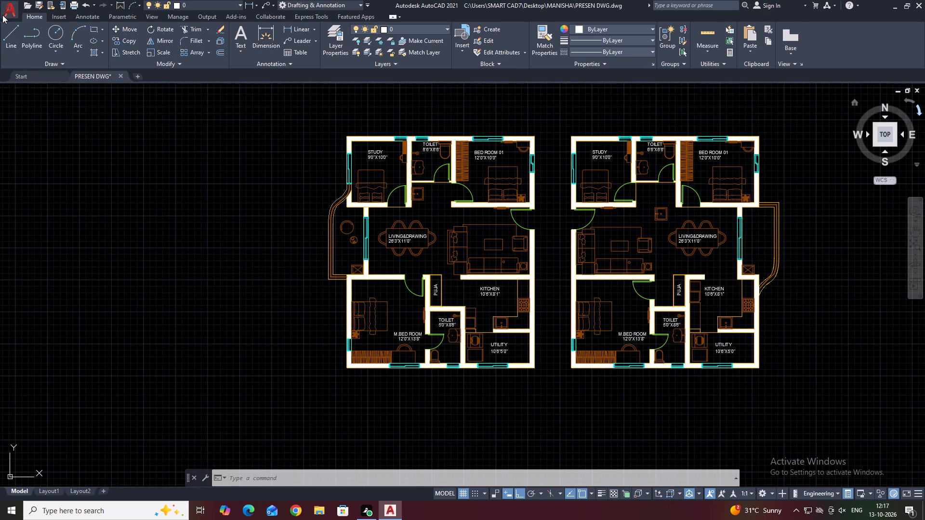
click(32, 130)
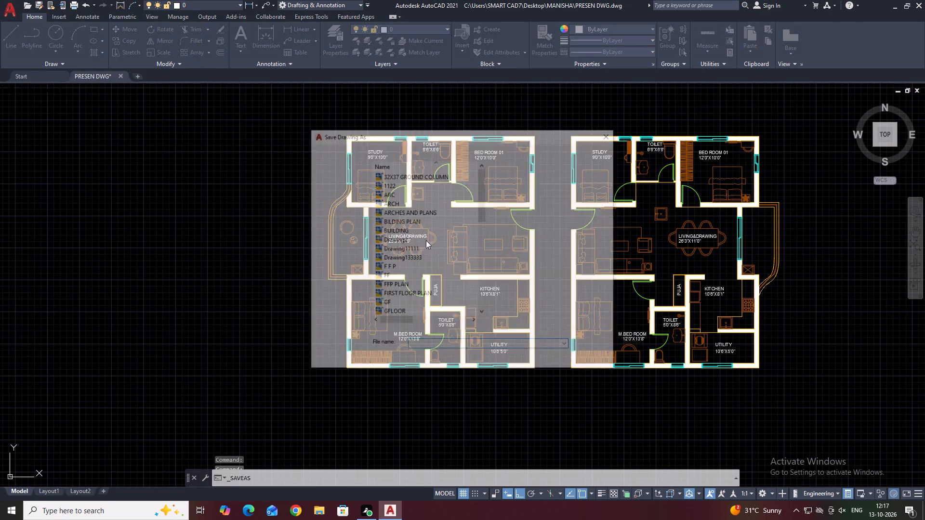
click(592, 344)
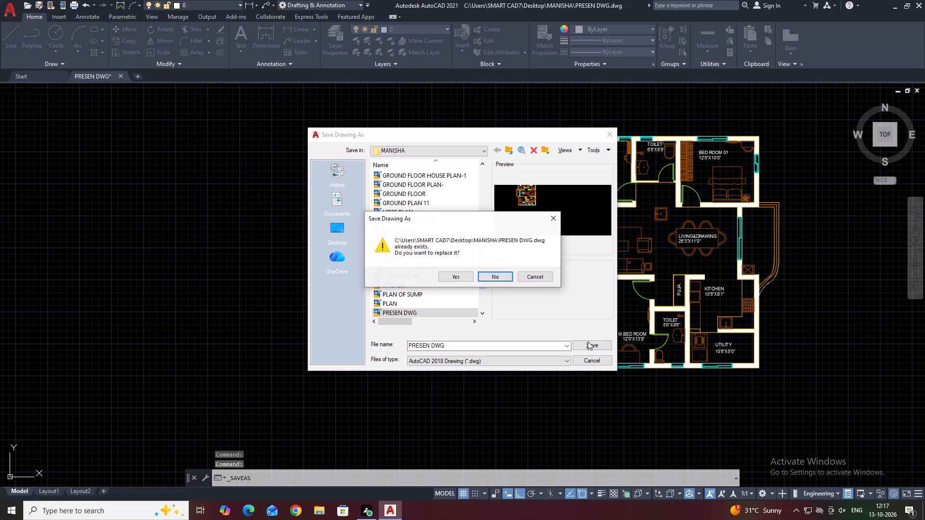
click(458, 273)
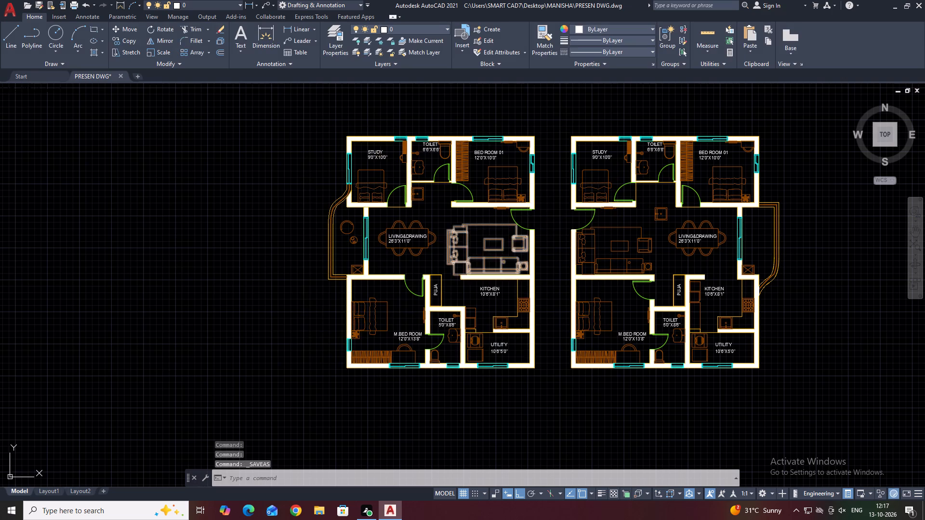
Draw a vertical construction line in the empty area well to the west of the two flat plans.
middle_drag(552, 297, 475, 230)
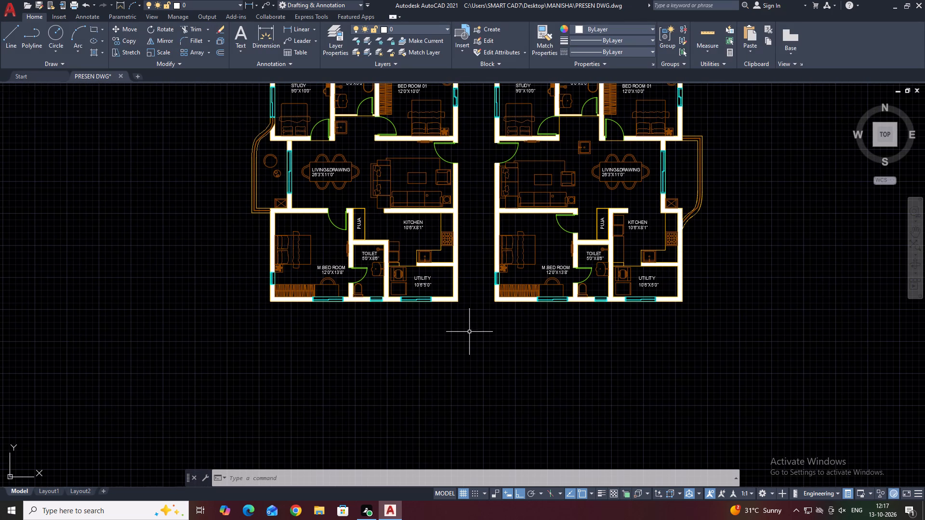
middle_drag(469, 330, 415, 228)
middle_drag(419, 241, 423, 271)
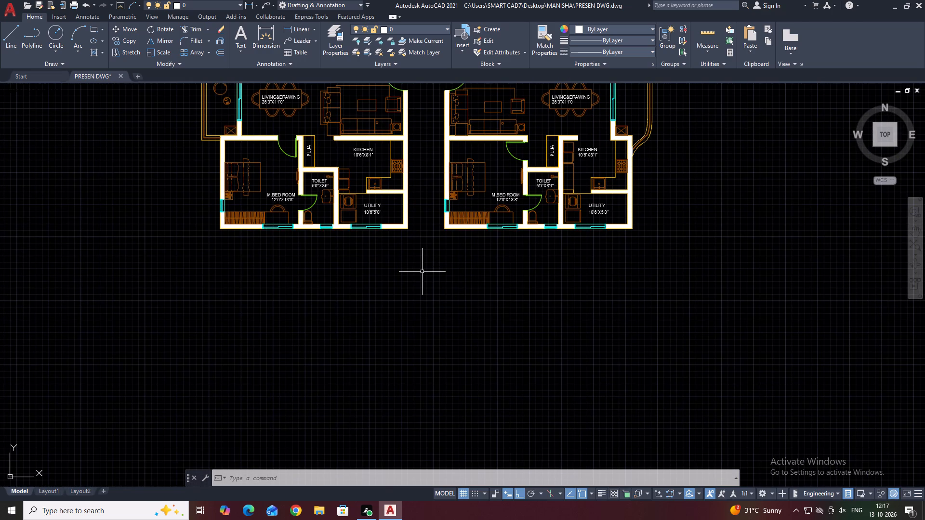
middle_drag(529, 326, 455, 311)
key(x)
key(l)
key(space)
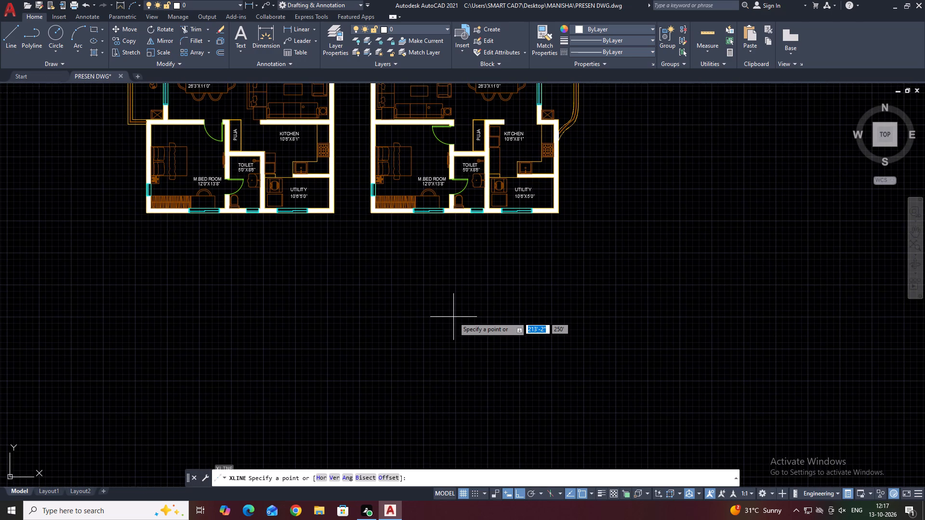
key(v)
key(space)
scroll(447, 302, down, 4)
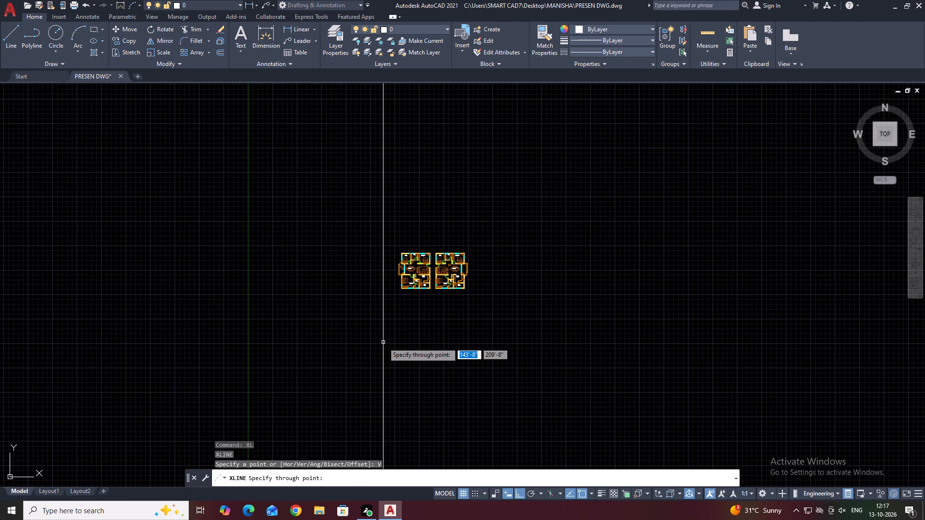
click(323, 338)
key(Escape)
Offset the vertical construction line 9" towards the flats.
scroll(325, 331, up, 2)
click(340, 294)
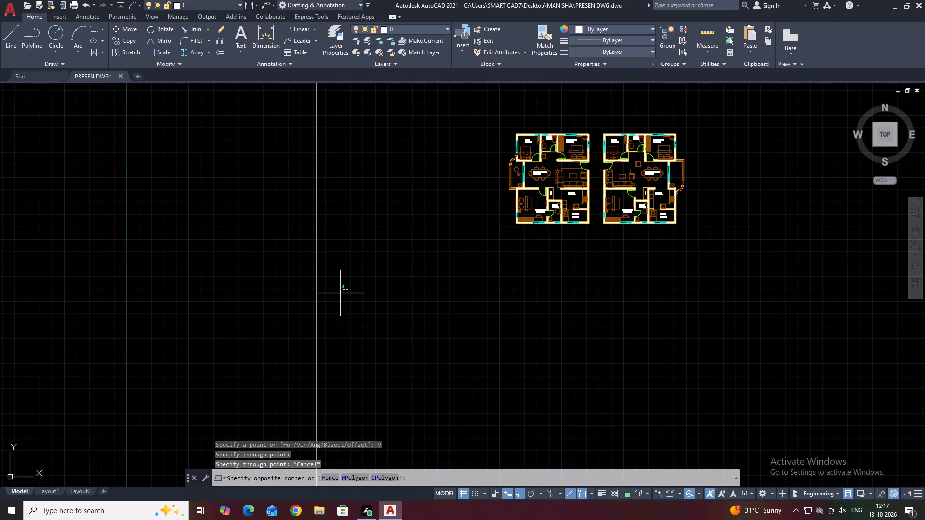
click(290, 298)
middle_drag(383, 287, 331, 292)
text(O 9)
key(space)
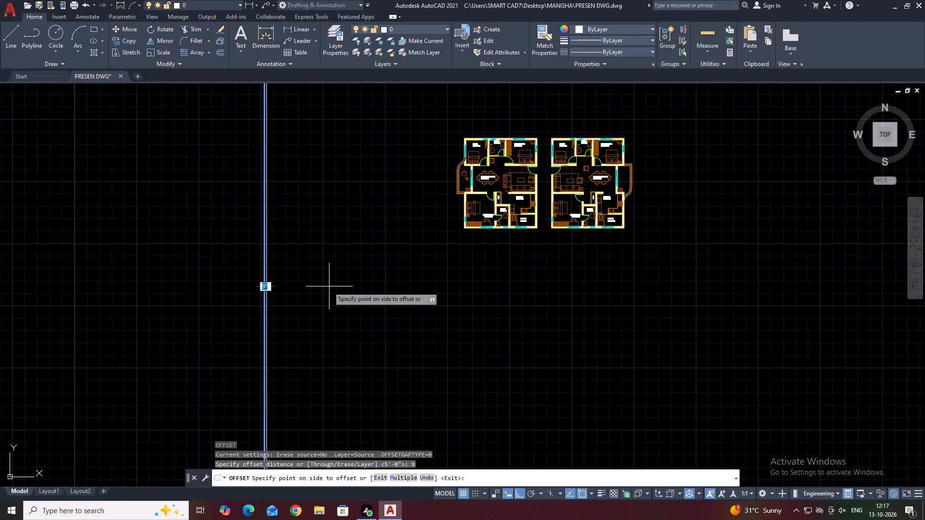
click(331, 302)
key(Escape)
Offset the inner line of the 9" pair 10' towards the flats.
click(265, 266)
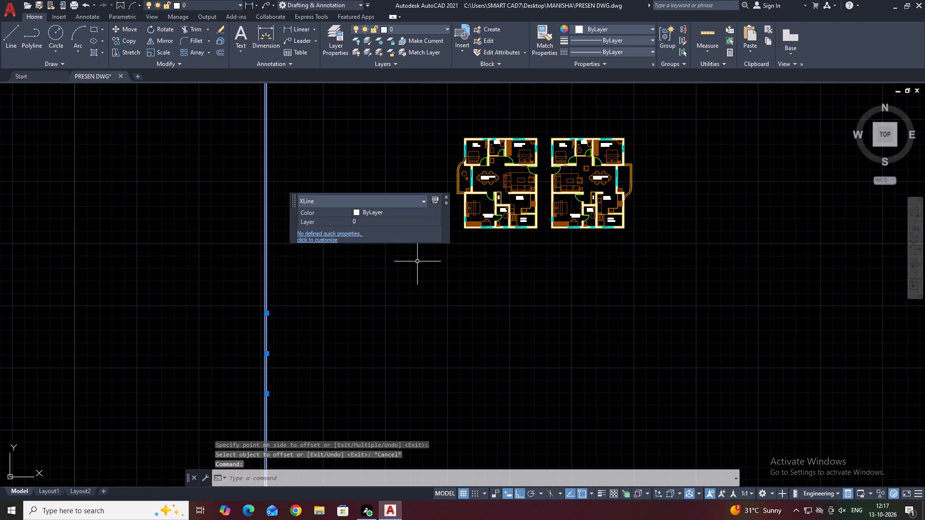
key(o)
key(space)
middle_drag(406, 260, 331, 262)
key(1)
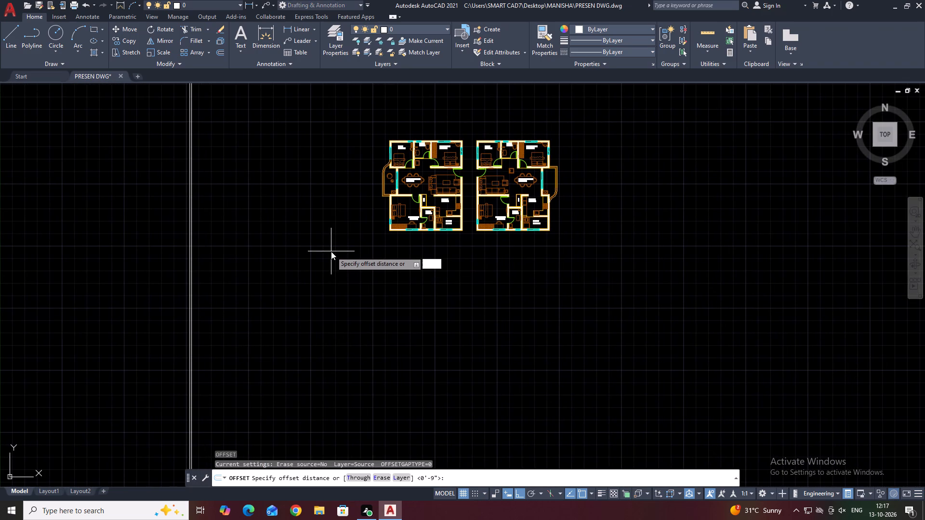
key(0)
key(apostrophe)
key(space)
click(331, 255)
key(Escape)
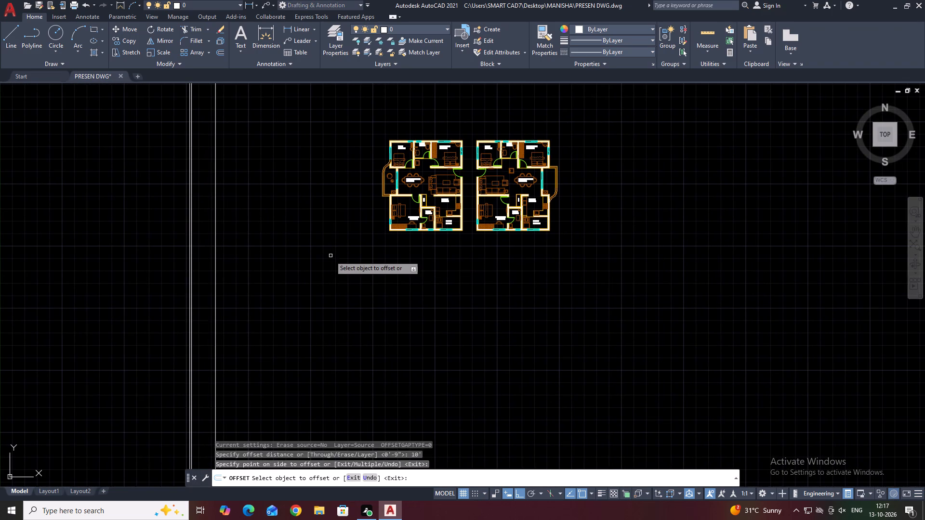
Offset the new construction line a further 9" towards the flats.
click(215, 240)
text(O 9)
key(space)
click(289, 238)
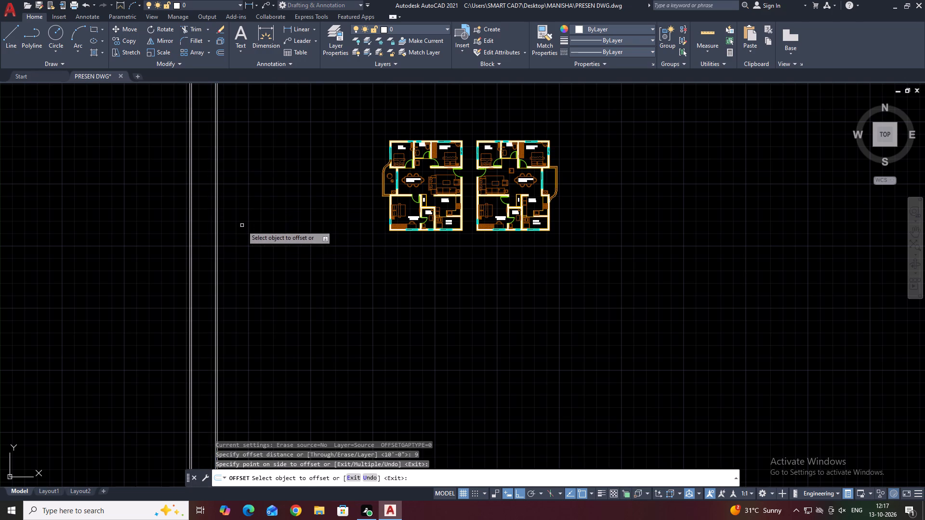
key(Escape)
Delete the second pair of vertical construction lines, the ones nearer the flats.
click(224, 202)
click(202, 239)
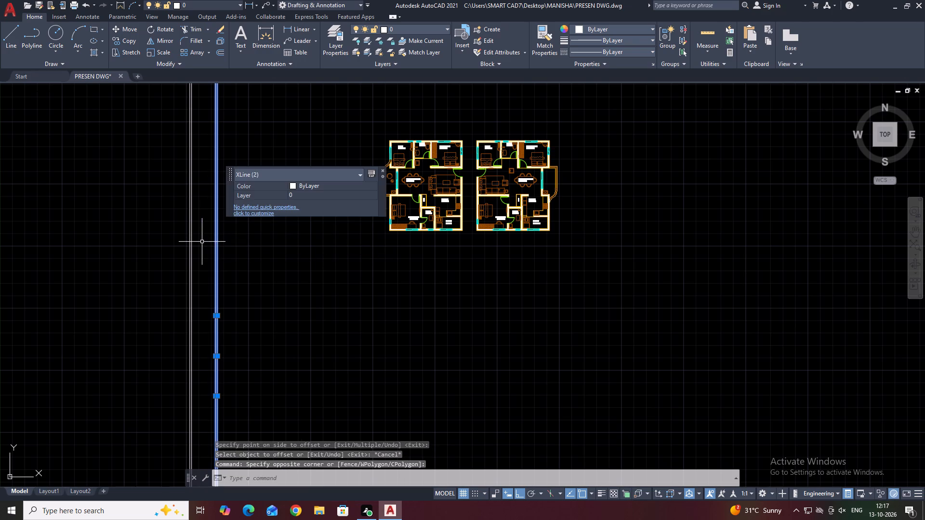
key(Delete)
Offset the inner line of the remaining 9" construction line pair 10' towards the flats.
scroll(192, 232, up, 2)
click(188, 229)
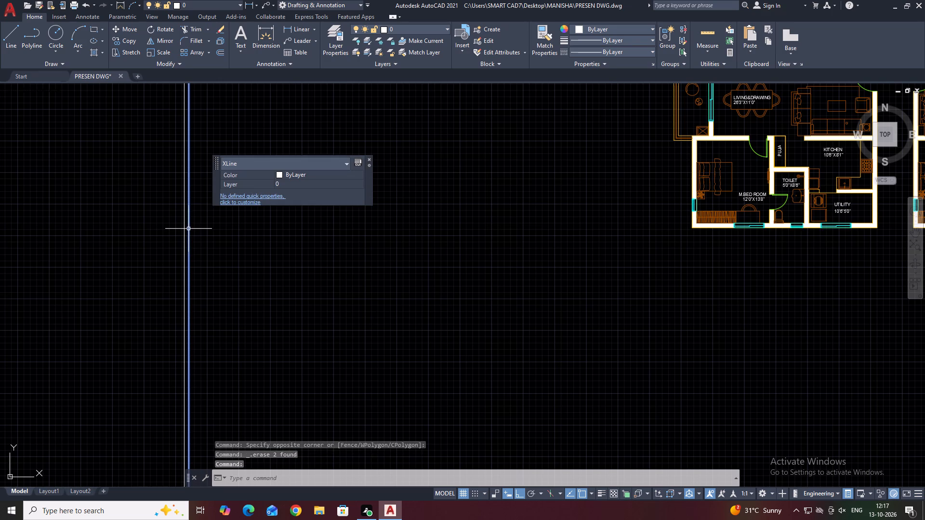
text(O 10')
key(space)
drag(333, 215, 336, 220)
key(Escape)
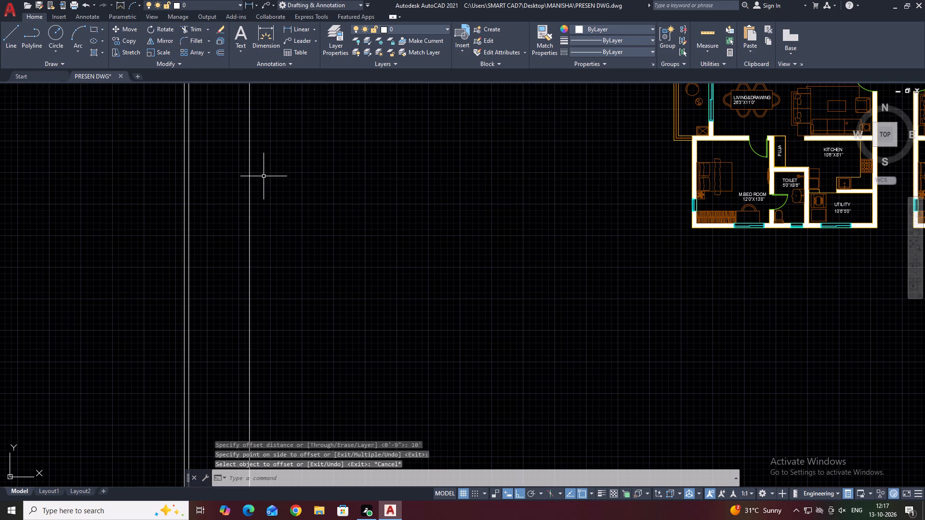
Offset the newest vertical construction line 9" towards the flats.
click(263, 176)
click(245, 197)
key(o)
key(space)
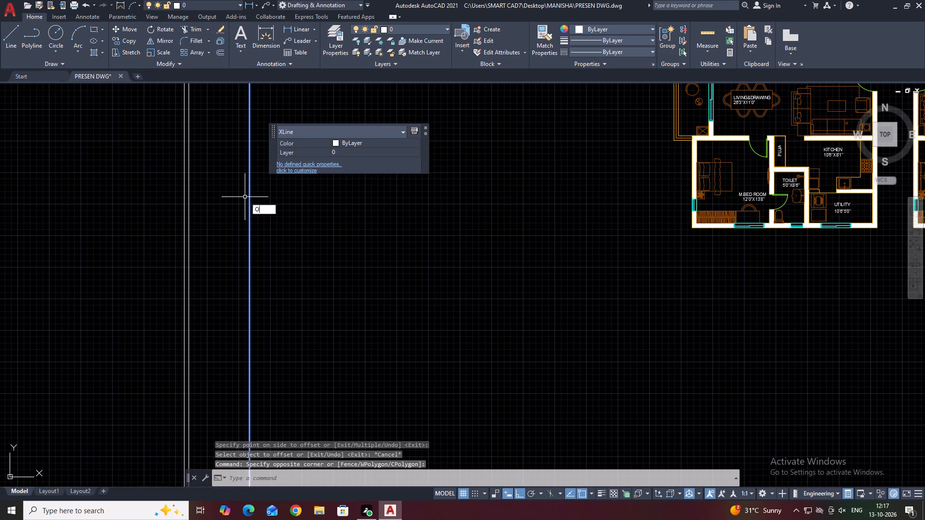
text(9)
key(space)
drag(351, 221, 357, 225)
key(Escape)
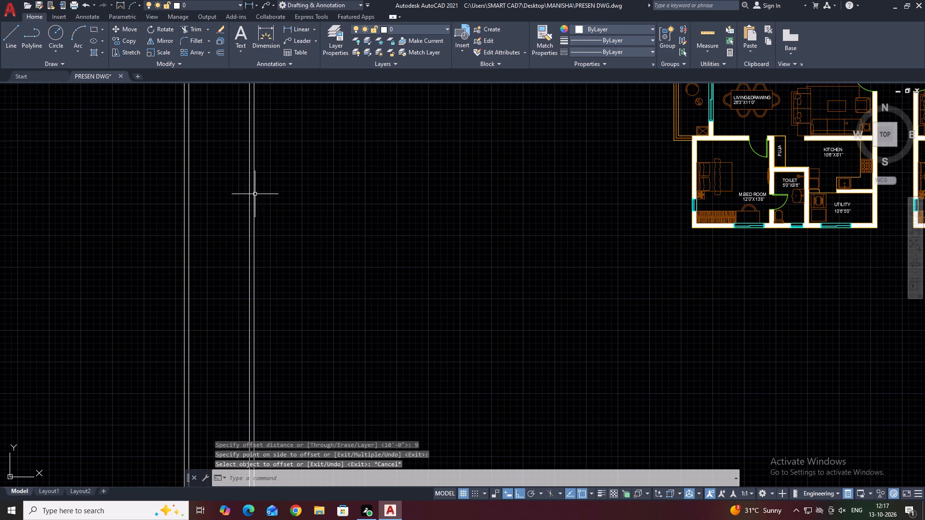
Offset the inner line of the second 9" pair 5' towards the flats.
click(254, 193)
middle_drag(330, 210, 318, 218)
text(O)
key(space)
middle_drag(368, 222, 341, 218)
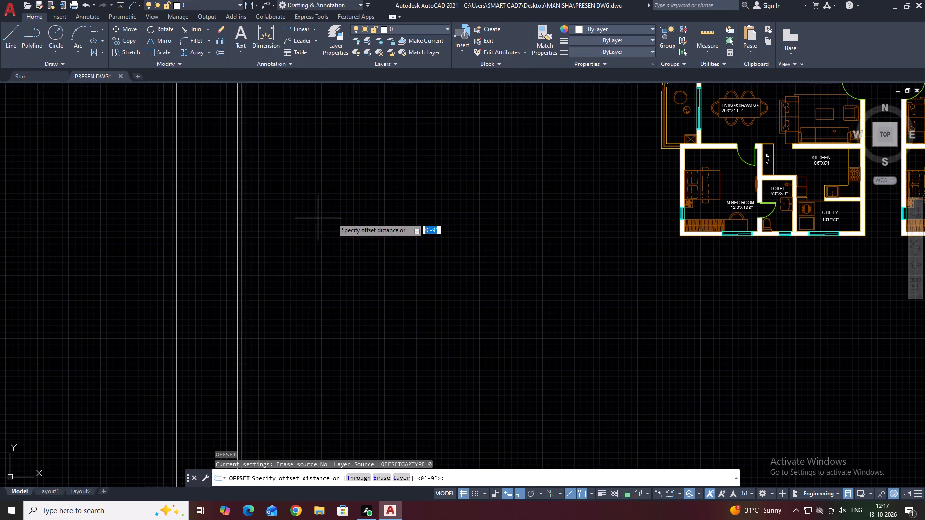
middle_drag(341, 218, 342, 232)
key(5)
key(apostrophe)
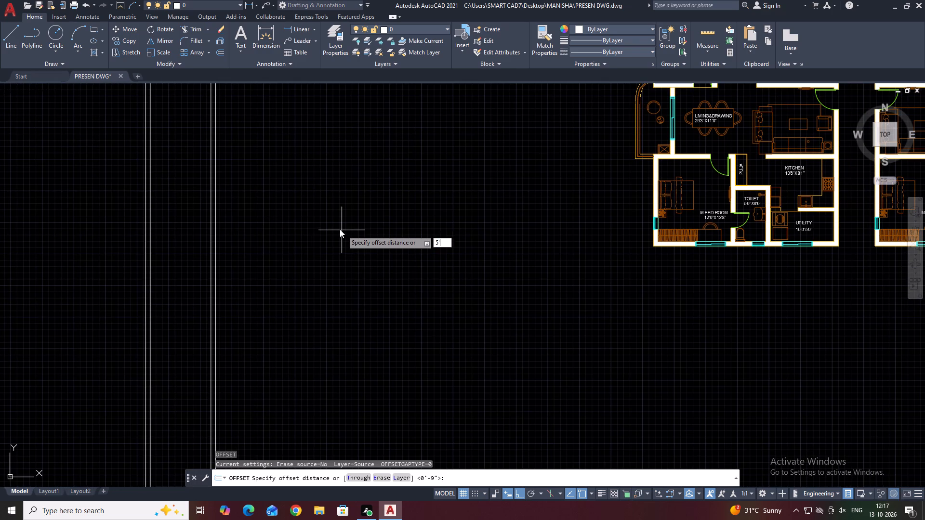
key(space)
click(371, 218)
key(Escape)
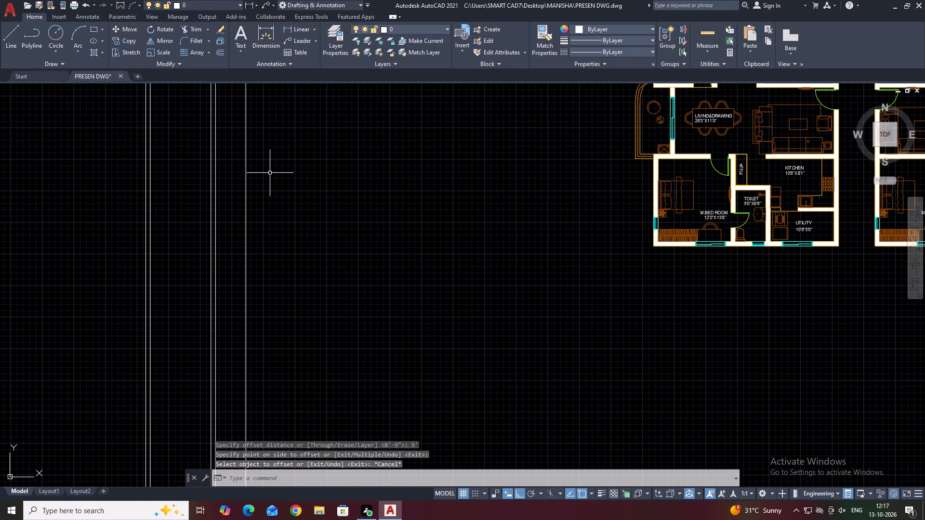
Offset the new vertical construction line 9" towards the flats to form the third wall pair.
click(264, 123)
click(232, 190)
key(o)
key(space)
text(9)
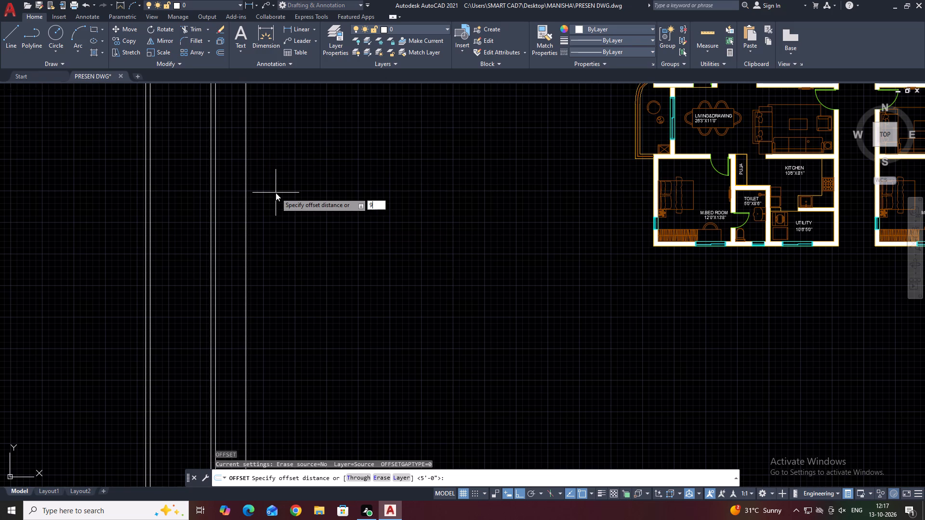
key(space)
click(365, 183)
key(Escape)
Offset the inner line of the third 9" pair 10'6" towards the flats.
click(250, 183)
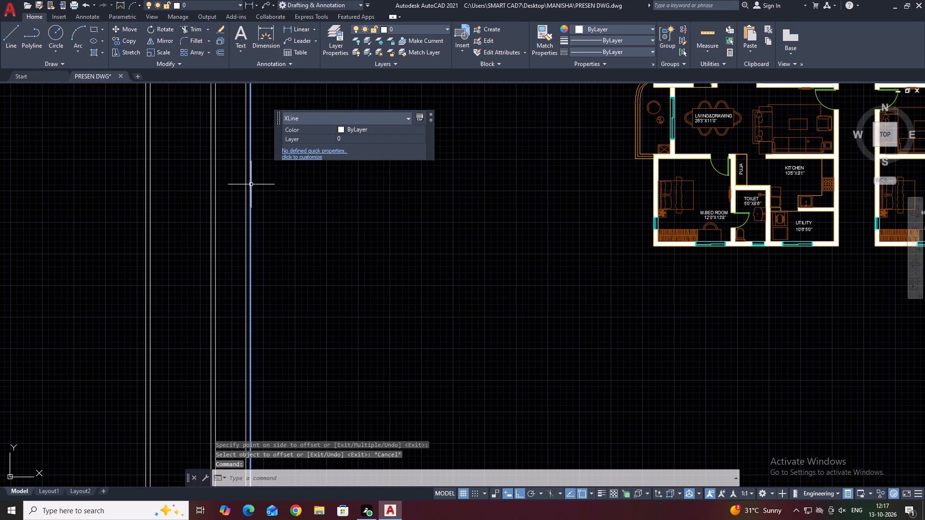
middle_drag(372, 204, 343, 211)
text(O)
key(space)
middle_drag(428, 205, 354, 205)
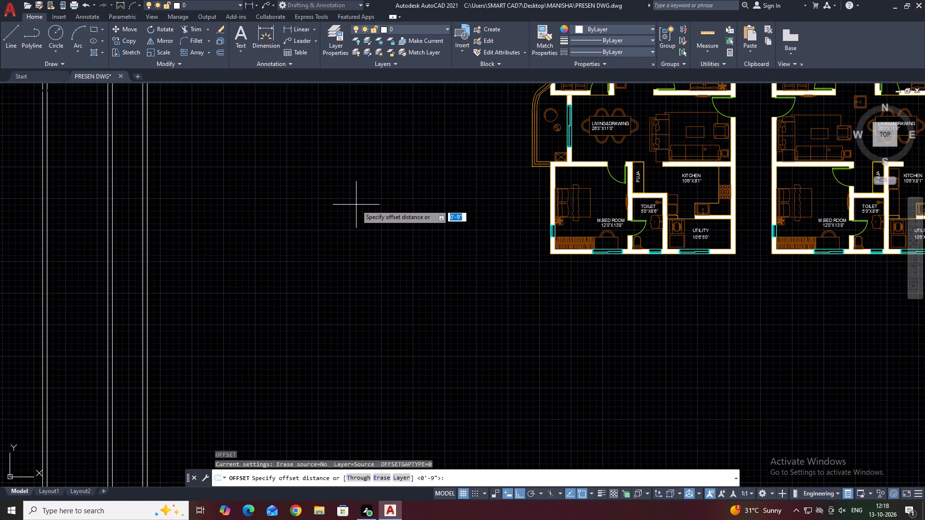
text(10')
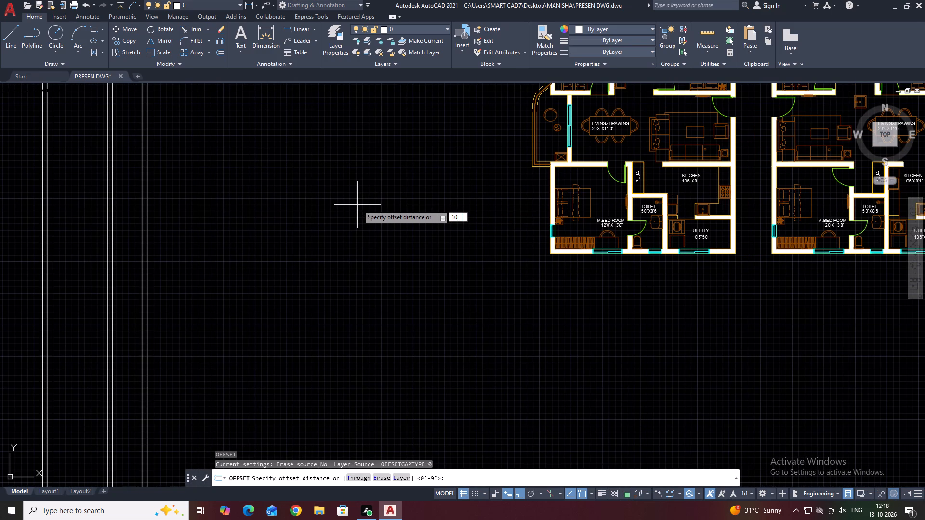
text(6)
key(space)
click(406, 200)
key(Escape)
Offset the new vertical construction line 9" towards the flats to form the fourth wall pair.
click(221, 90)
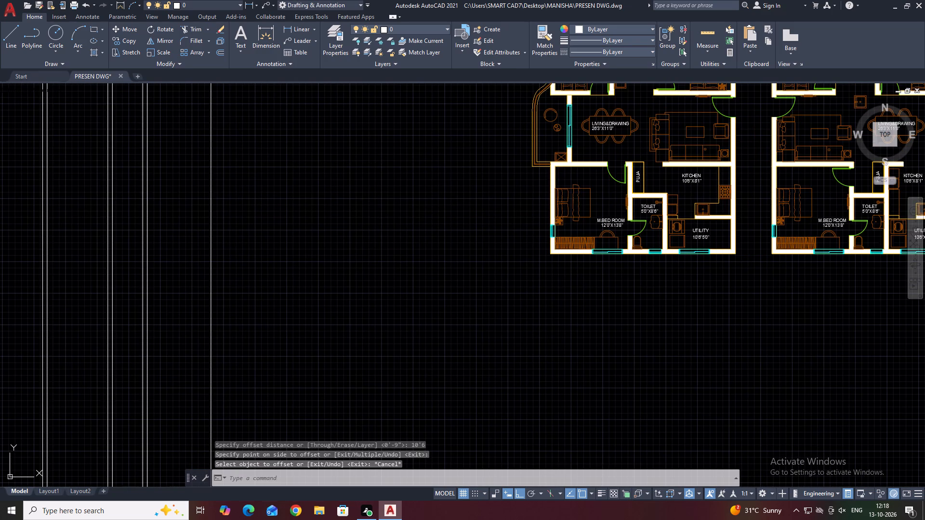
drag(195, 167, 195, 180)
key(o)
key(space)
text(9)
key(space)
click(363, 198)
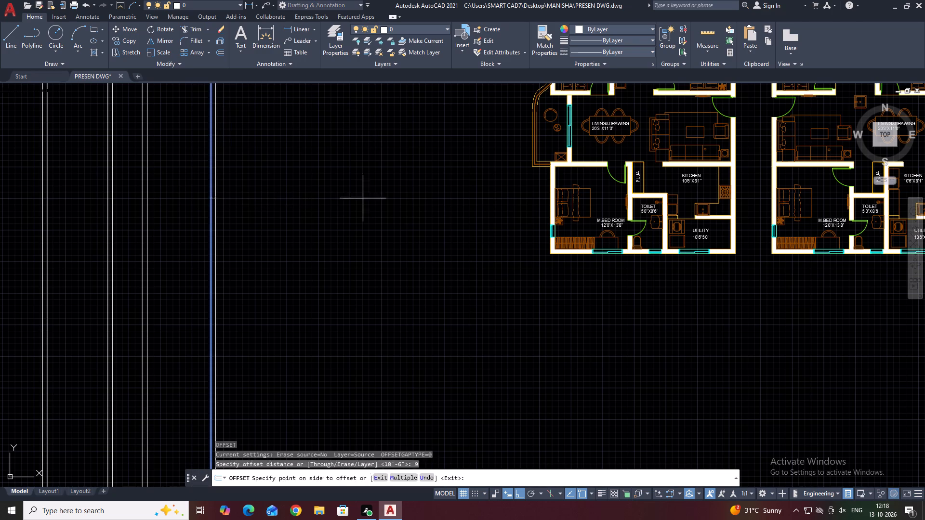
key(Escape)
Draw a horizontal construction line across the four vertical wall pairs, below the level of the flats.
middle_drag(342, 235, 458, 320)
scroll(449, 318, down, 2)
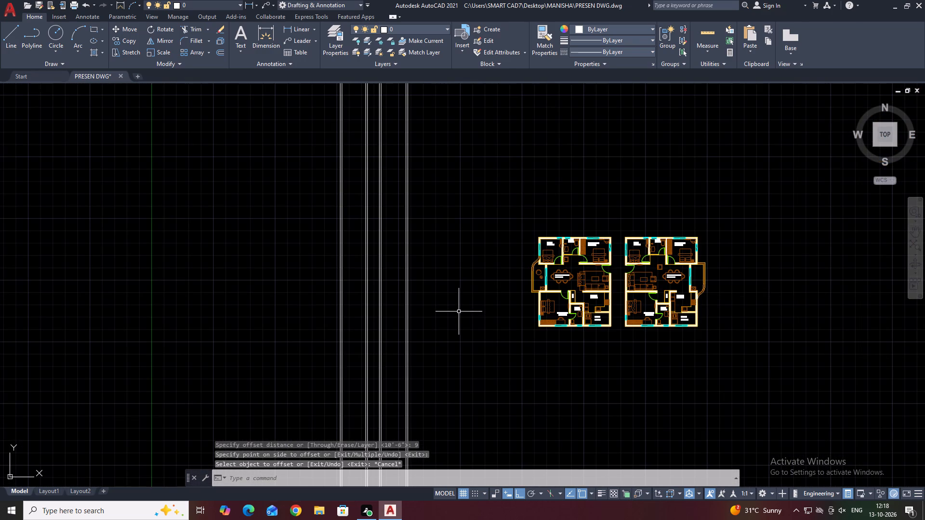
key(x)
text(L)
key(space)
key(h)
key(space)
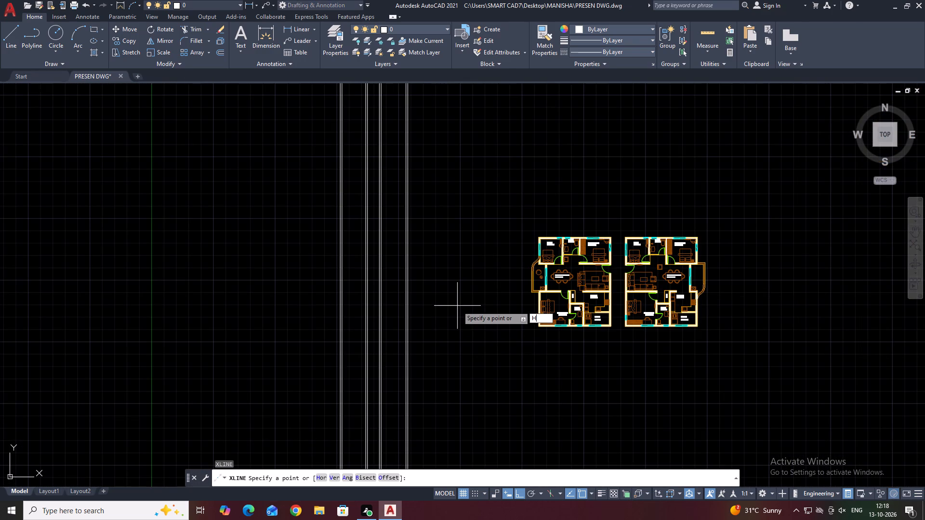
click(395, 352)
key(Escape)
Trim the vertical lines above the horizontal line and the horizontal line's ends beyond the outer walls.
middle_drag(438, 331, 425, 312)
text(TR)
key(space)
click(419, 231)
click(258, 252)
drag(267, 258, 272, 255)
click(233, 349)
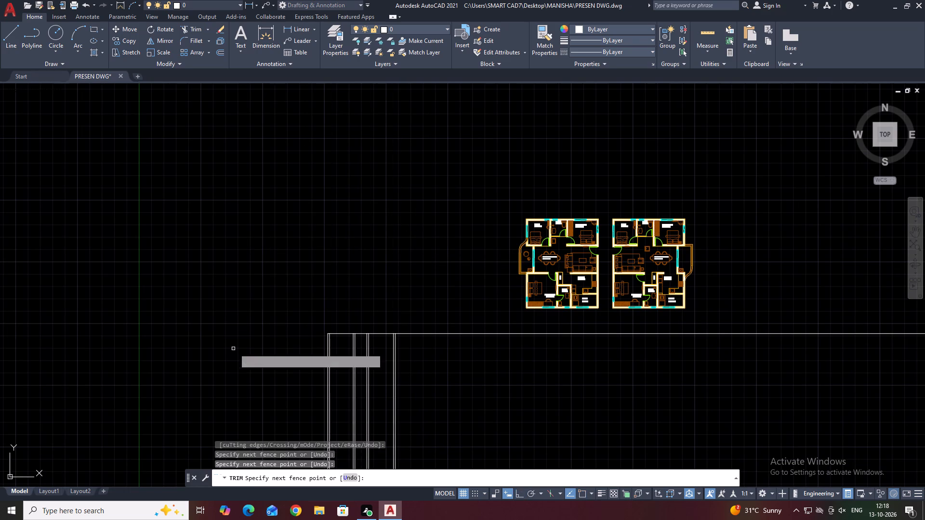
drag(442, 304, 448, 309)
click(462, 394)
middle_drag(404, 328, 391, 280)
key(Escape)
Offset the top horizontal line 9" downwards to form the top wall's inner face.
scroll(362, 289, up, 2)
middle_drag(400, 279, 389, 224)
drag(382, 201, 377, 205)
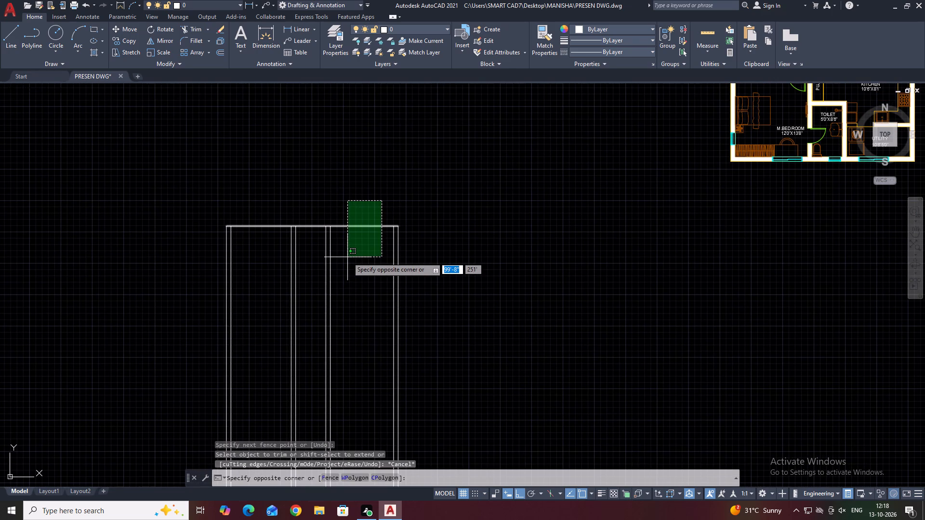
click(347, 257)
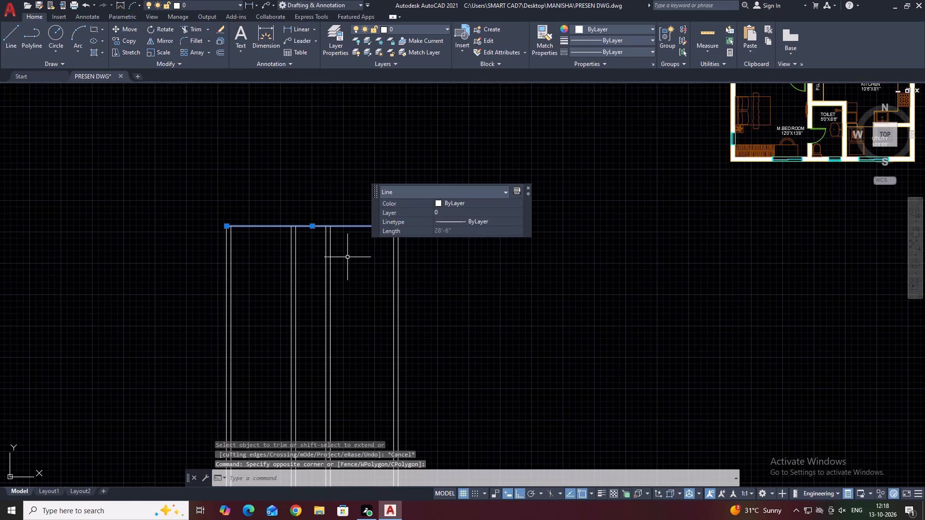
key(o)
key(space)
text(9)
key(space)
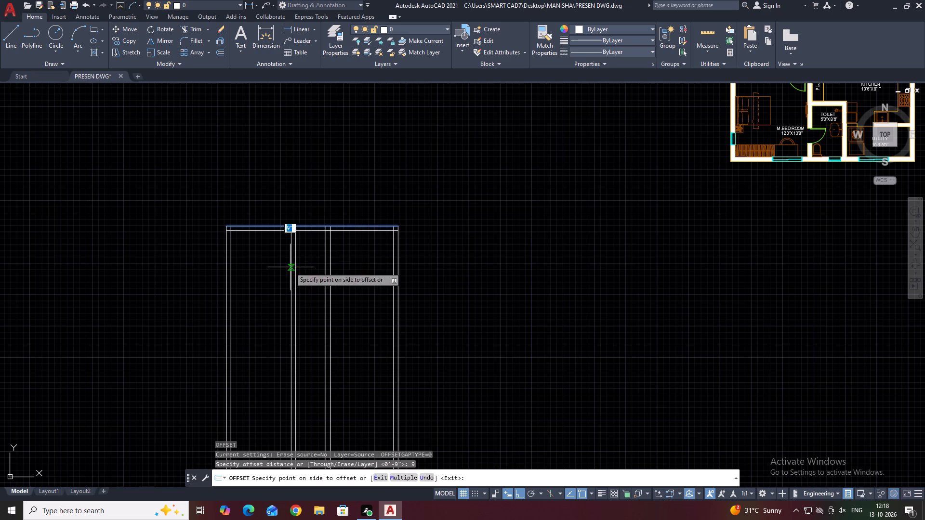
click(289, 288)
middle_drag(408, 150, 430, 0)
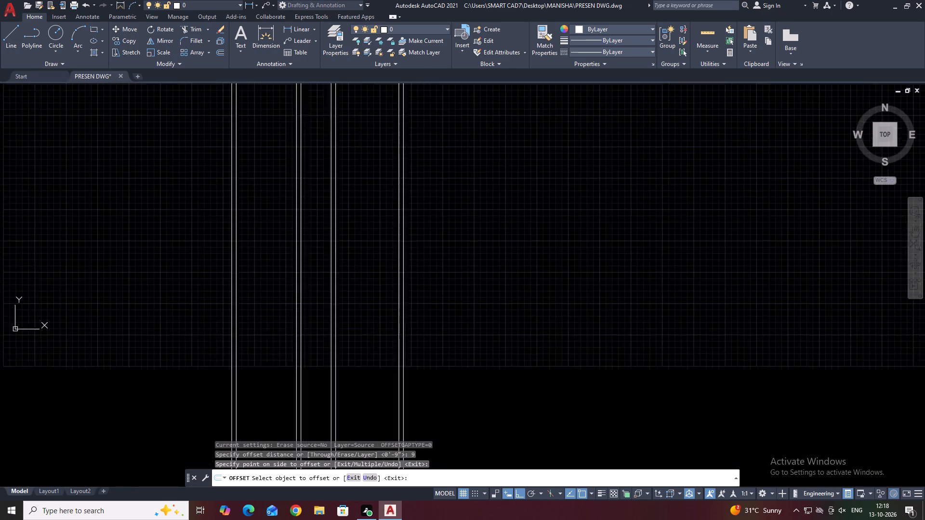
middle_drag(461, 153, 479, 239)
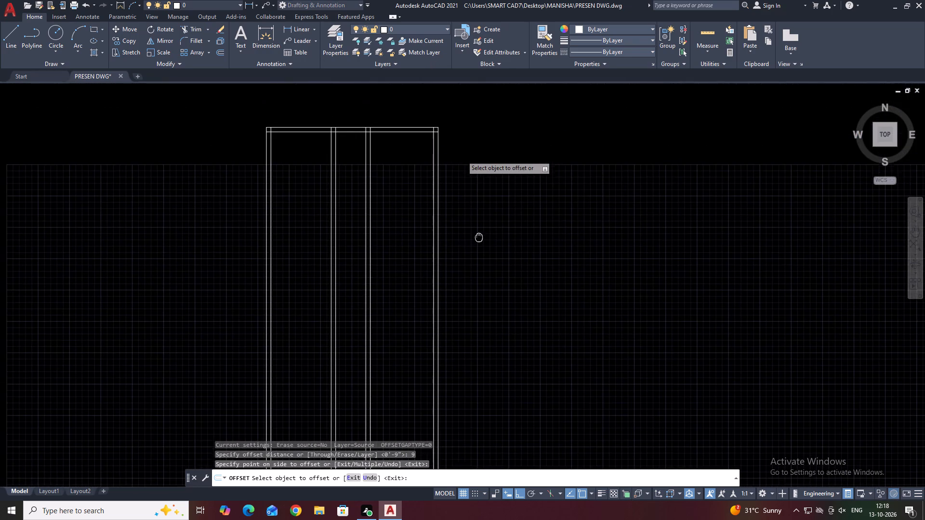
middle_drag(479, 239, 483, 240)
right_click(508, 140)
click(525, 156)
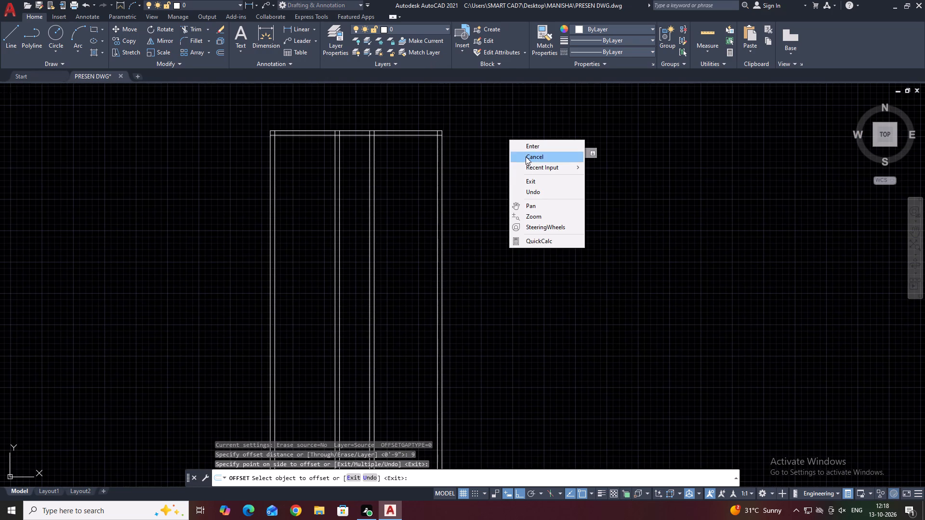
Trim the overlapping inner wall lines at both outer corners of the top wall.
scroll(280, 128, up, 3)
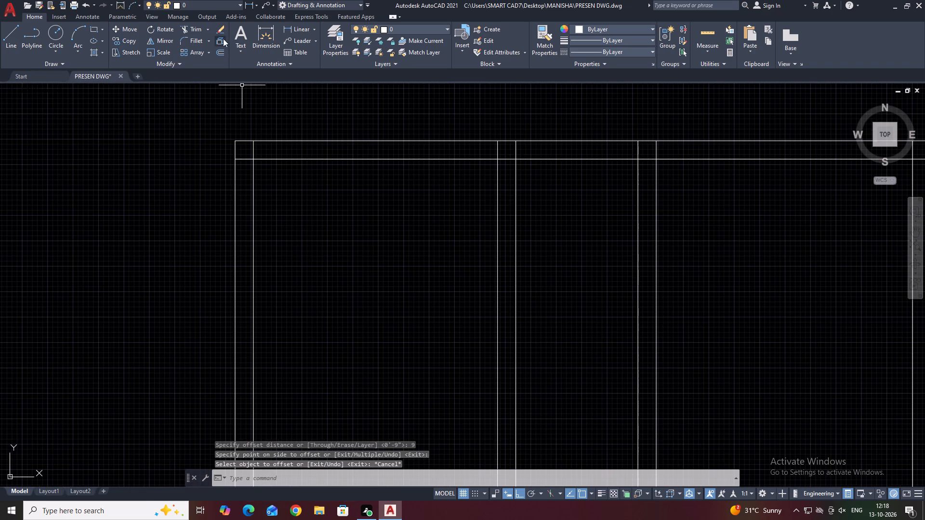
click(199, 30)
scroll(248, 163, up, 3)
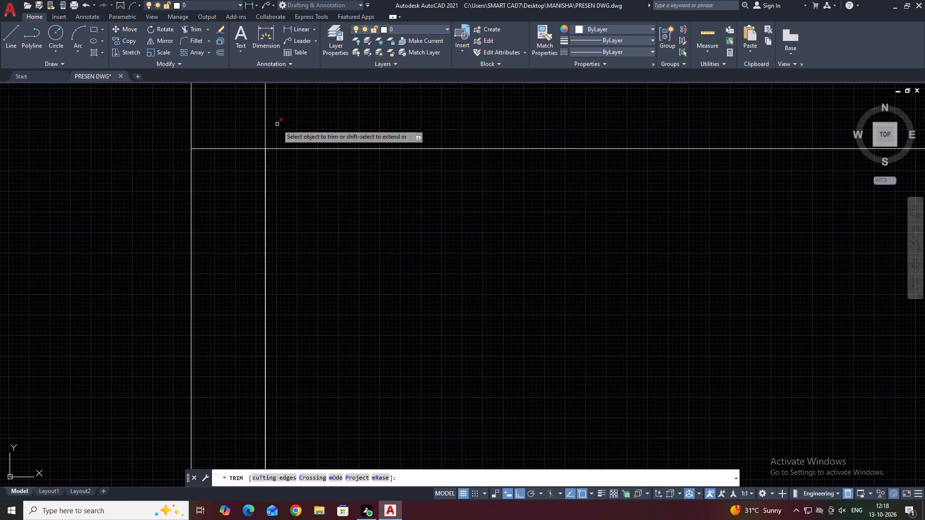
click(286, 108)
click(230, 159)
scroll(449, 229, down, 5)
middle_drag(584, 200, 98, 293)
middle_drag(521, 335, 0, 281)
scroll(352, 244, up, 2)
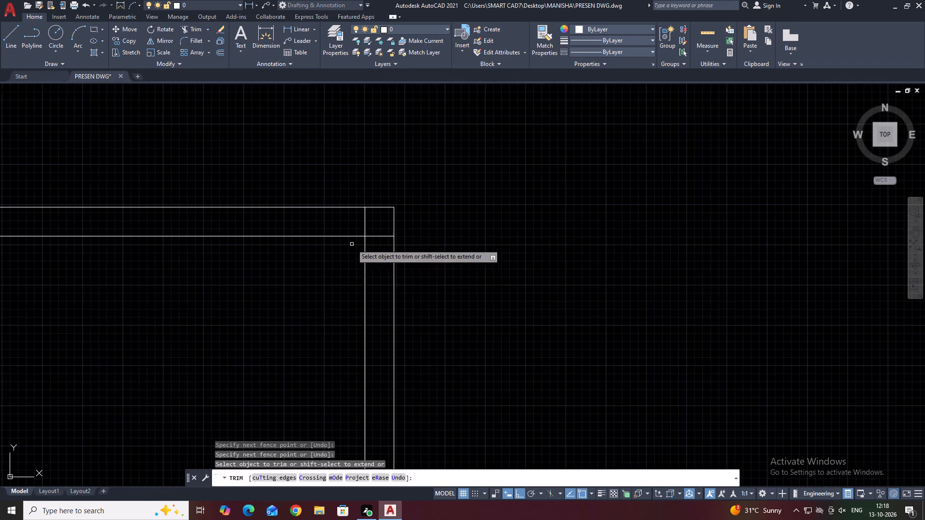
scroll(352, 244, up, 2)
click(416, 146)
click(591, 317)
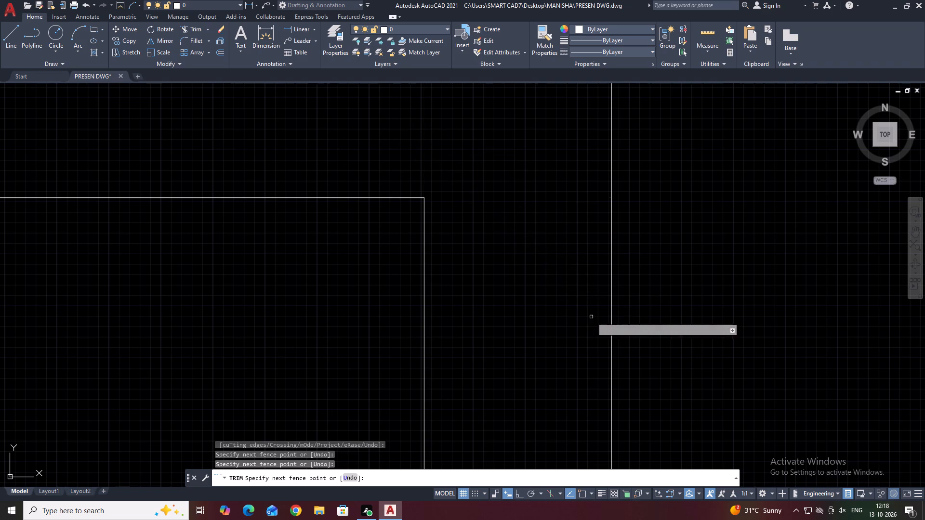
right_drag(508, 234, 508, 227)
click(531, 254)
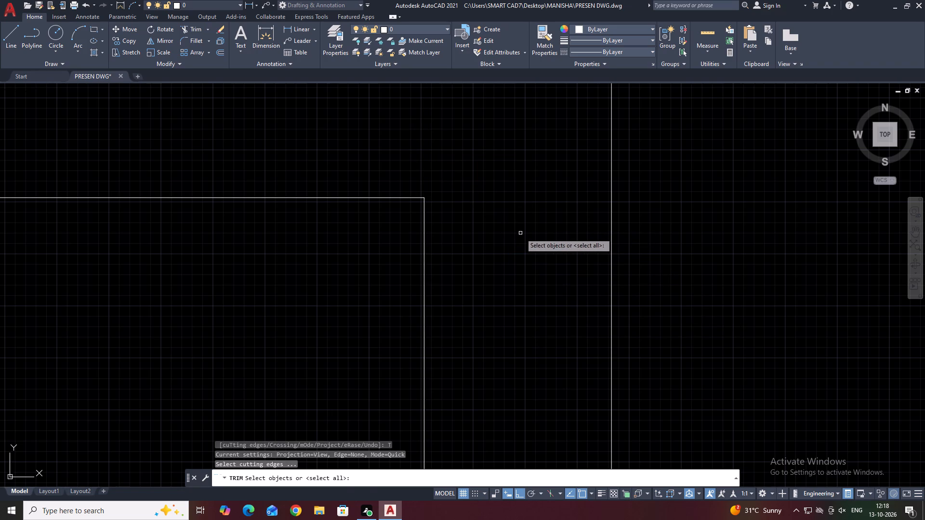
key(Escape)
Trim the crossing lines where the two intermediate vertical walls meet the top wall to open both junctions.
scroll(518, 237, down, 5)
middle_drag(457, 207, 483, 211)
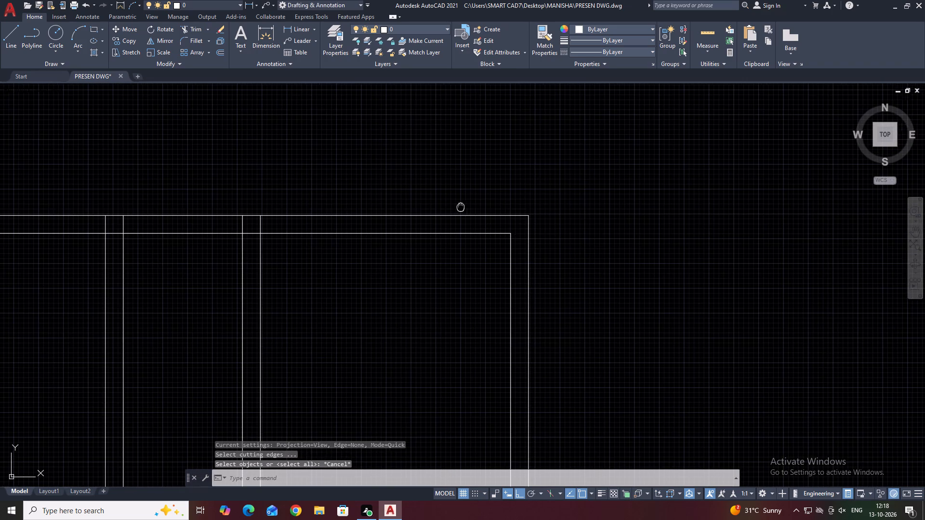
middle_drag(483, 211, 542, 224)
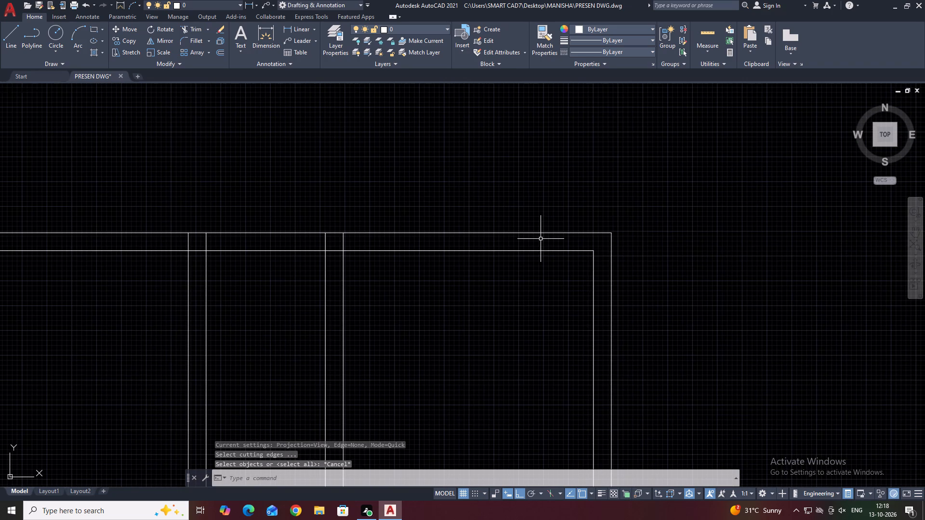
middle_drag(774, 291, 687, 238)
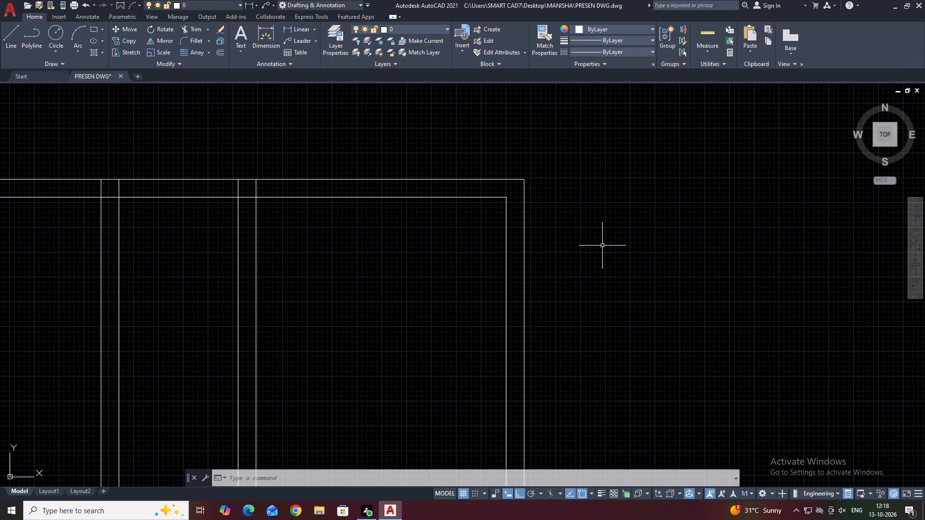
middle_drag(168, 181, 418, 231)
middle_drag(301, 237, 307, 240)
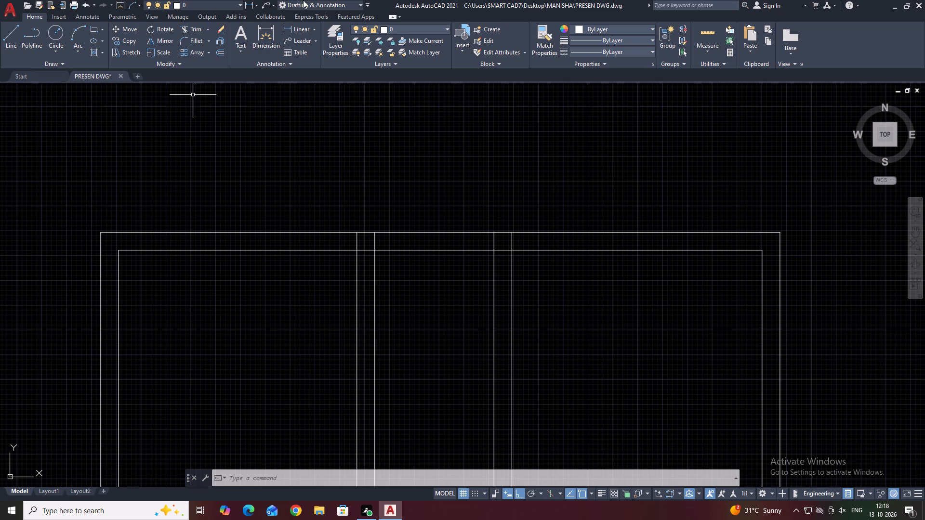
click(188, 30)
scroll(368, 249, up, 3)
click(337, 221)
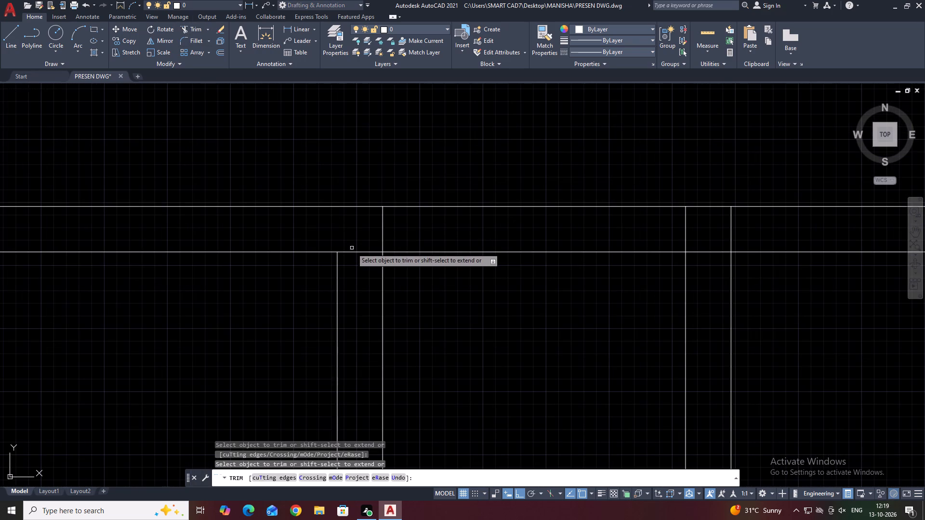
click(354, 252)
middle_drag(457, 227, 369, 235)
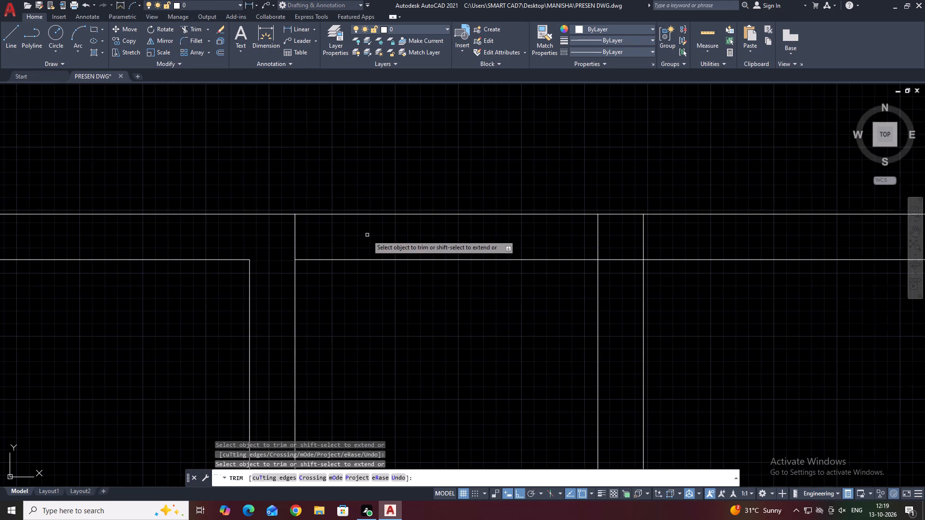
click(670, 233)
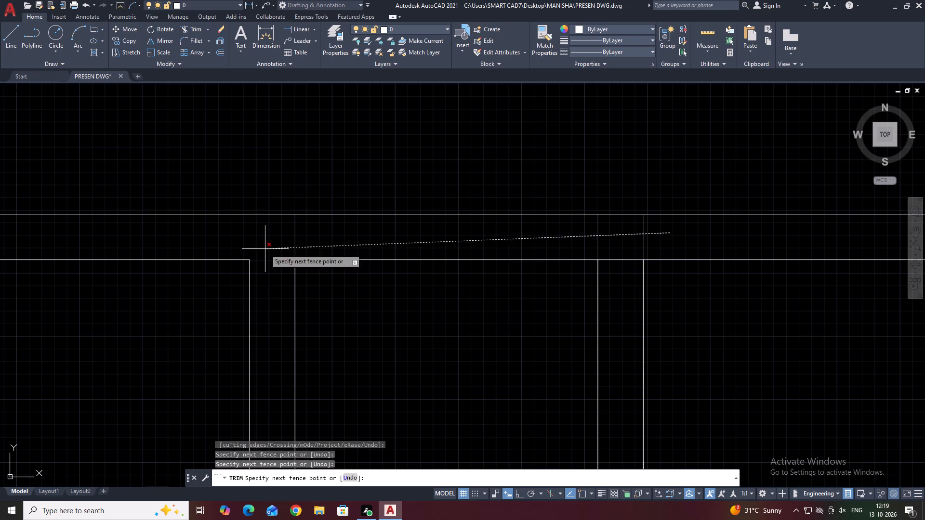
click(241, 235)
click(616, 259)
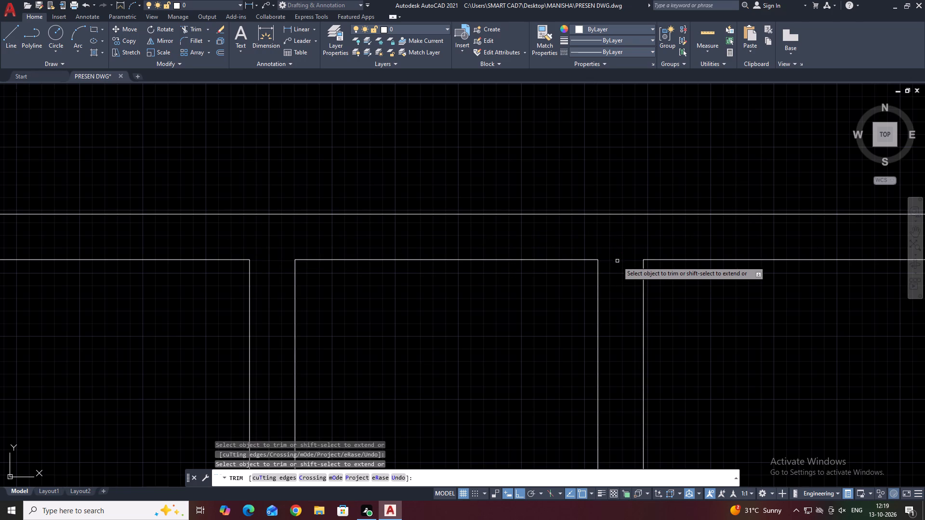
right_click(501, 152)
click(524, 170)
scroll(523, 185, down, 4)
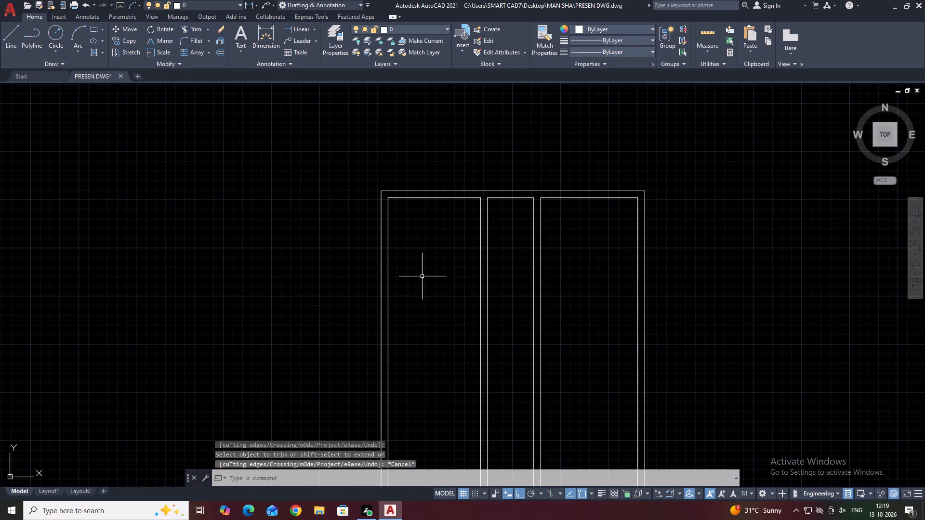
Offset the top wall's inner line in the left-hand room 11'6" downwards.
click(456, 198)
middle_drag(606, 247, 551, 241)
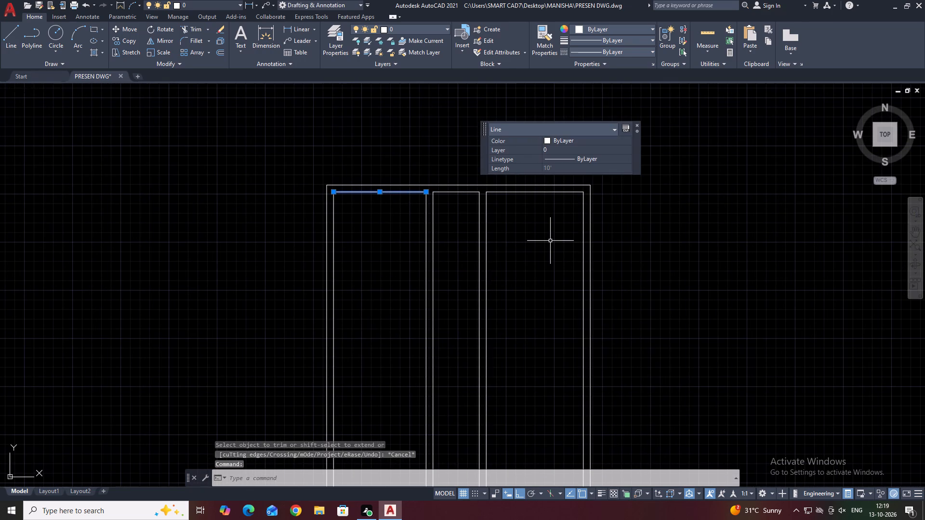
key(o)
key(space)
middle_drag(485, 242, 468, 239)
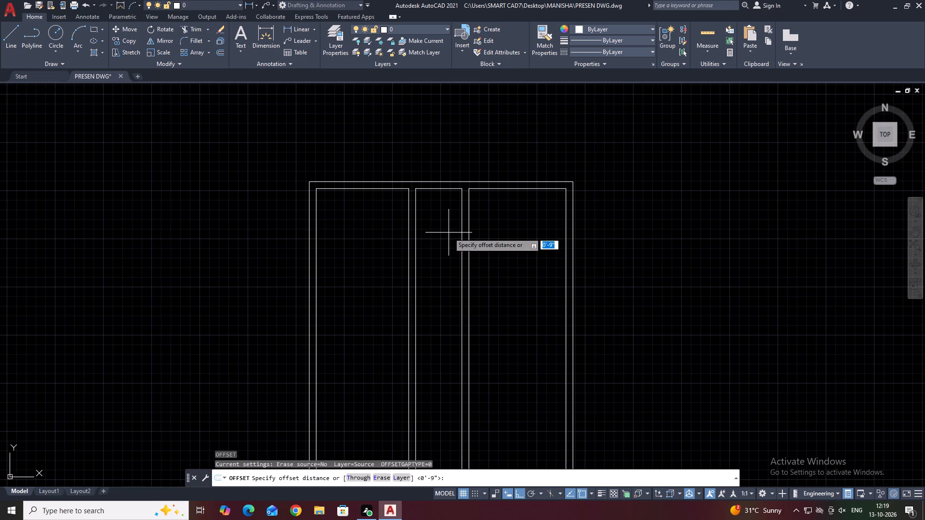
text(11'6)
key(Return)
click(423, 278)
key(space)
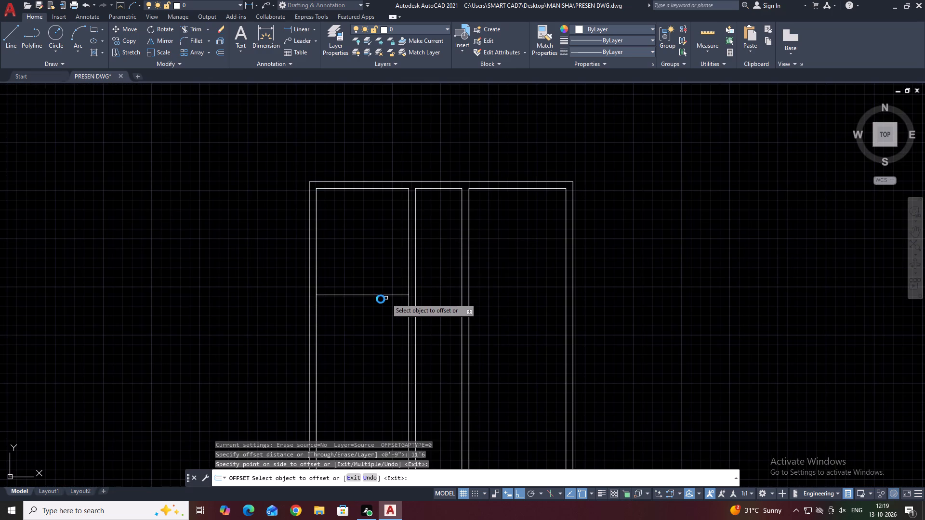
Offset the left-hand room's new lower line 9" downwards to give its partition wall thickness.
click(382, 296)
text(O)
key(space)
text(9)
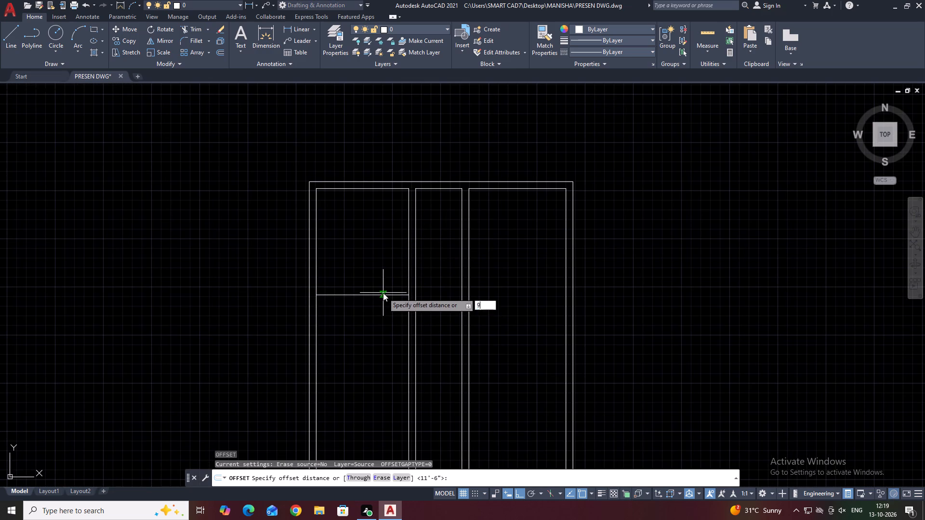
key(space)
drag(389, 329, 391, 351)
key(Escape)
Offset the top wall's inner line in the narrow middle room 8' downwards.
middle_drag(419, 286, 341, 326)
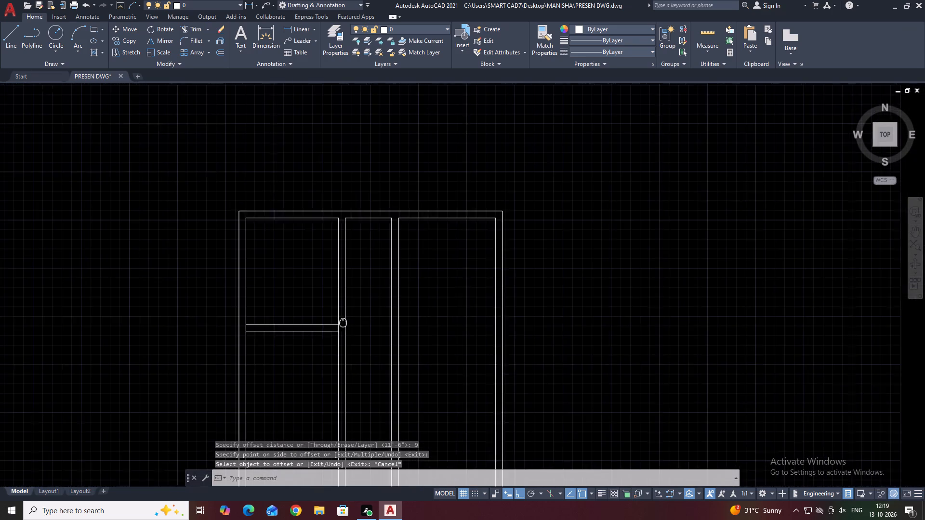
middle_drag(341, 326, 341, 327)
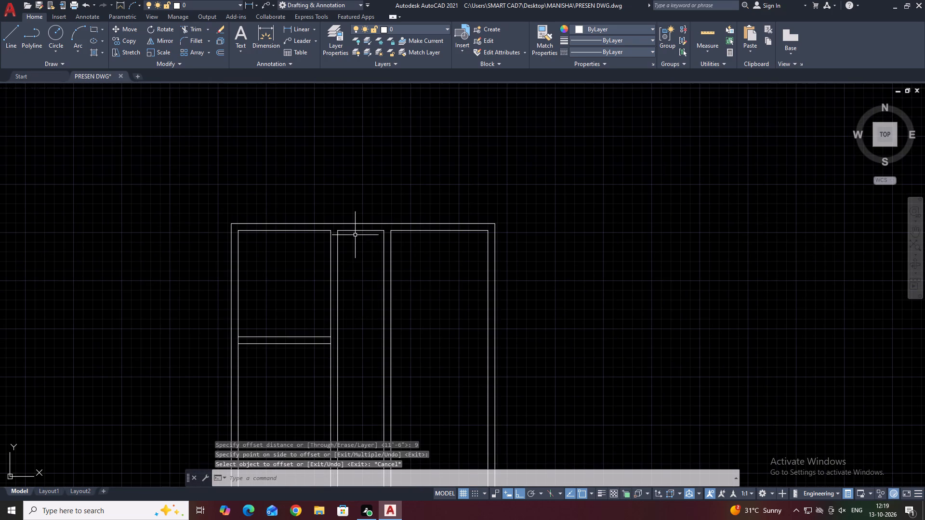
click(355, 231)
text(O)
key(space)
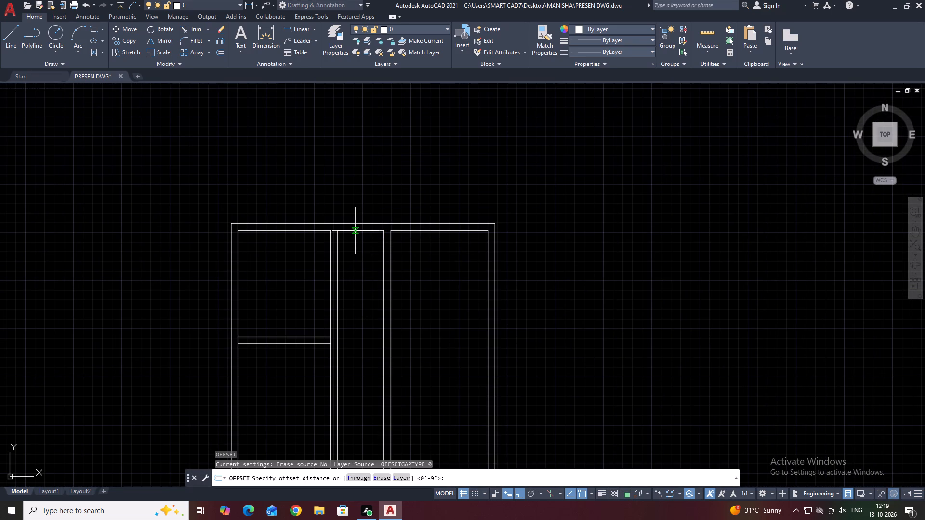
text(8')
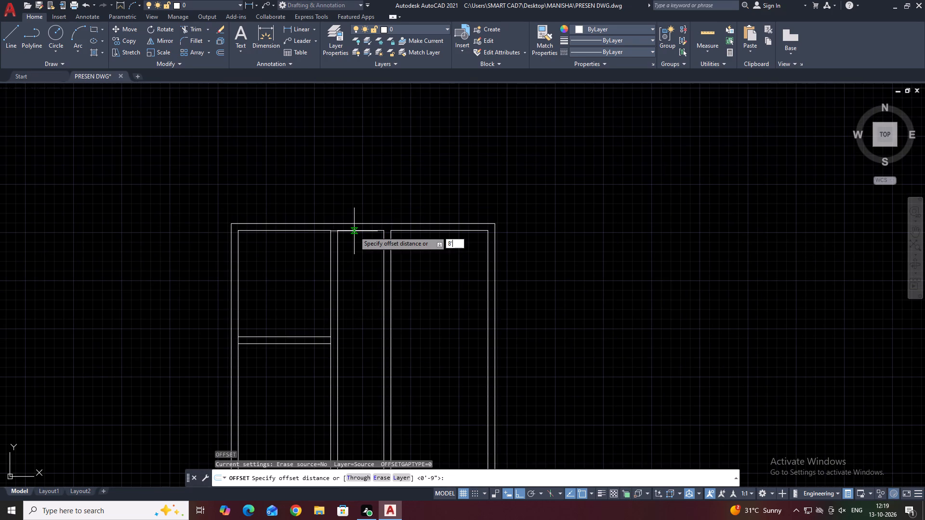
key(Return)
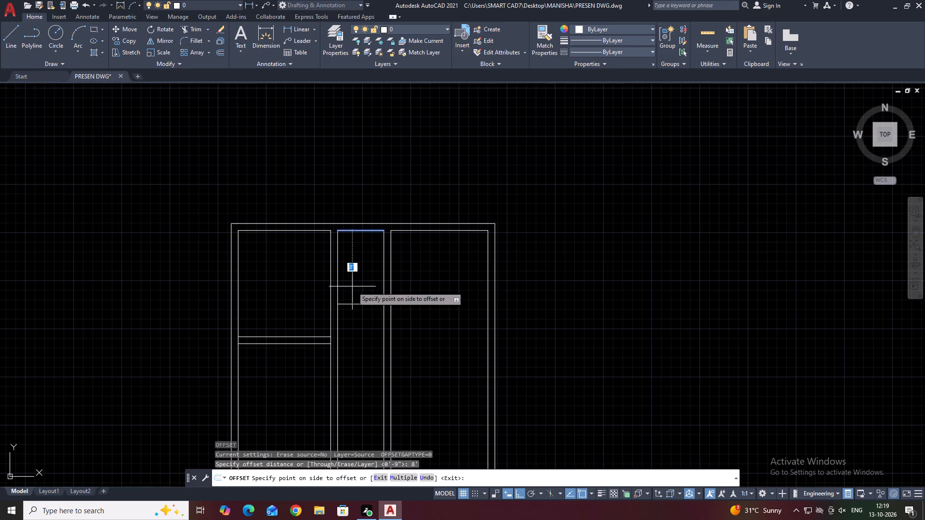
middle_drag(362, 305, 335, 240)
middle_drag(383, 308, 398, 221)
click(377, 273)
key(Escape)
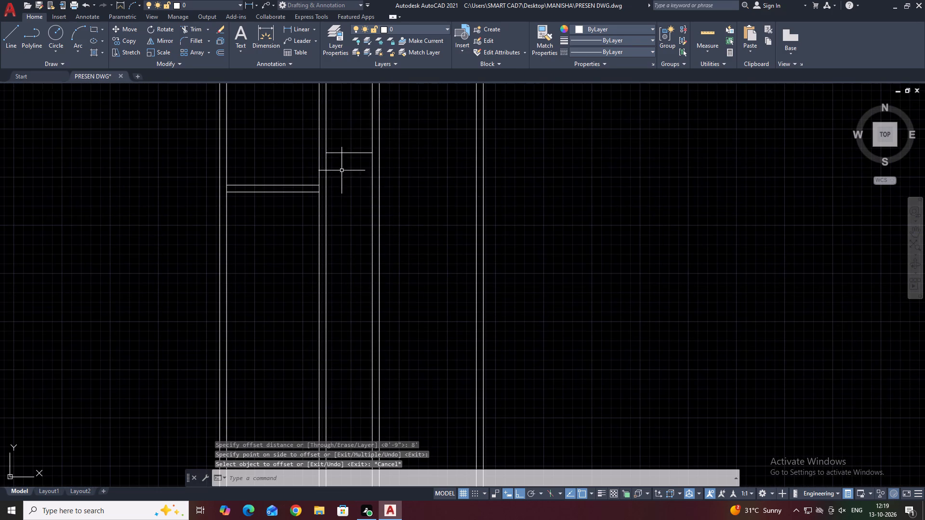
Offset the middle room's new lower line 9" downwards to form its partition wall.
click(350, 153)
key(o)
key(space)
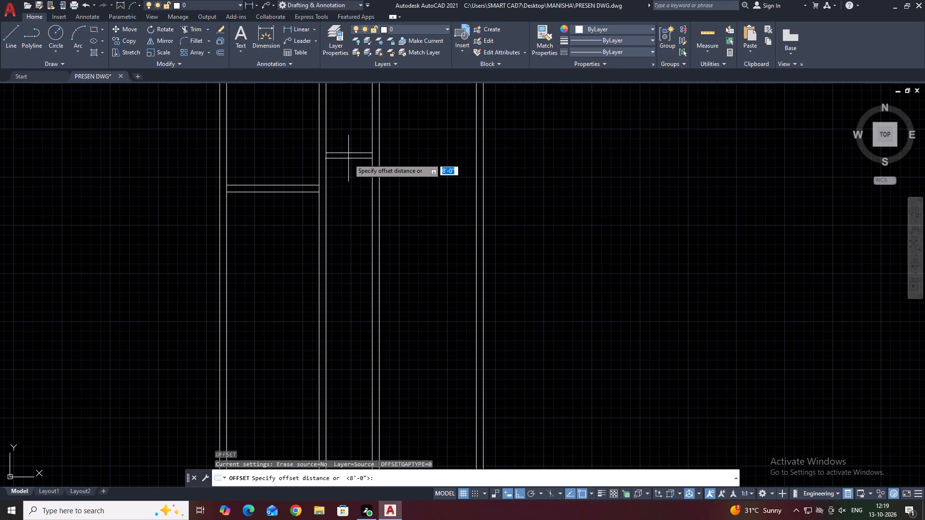
text(9)
key(space)
drag(353, 208, 357, 220)
middle_drag(346, 154, 357, 182)
key(Escape)
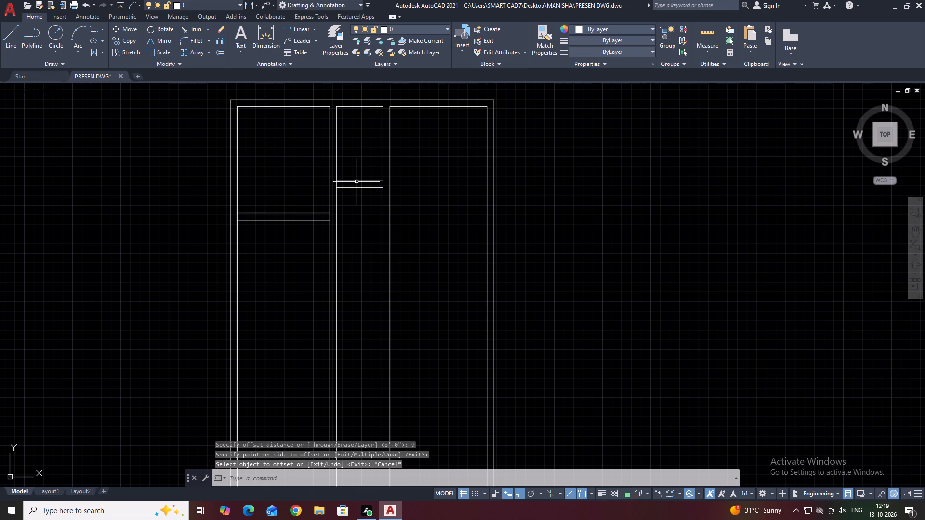
Extend both lines of the middle room's partition across the vertical walls on either side to their far faces.
text(EX)
key(space)
click(366, 159)
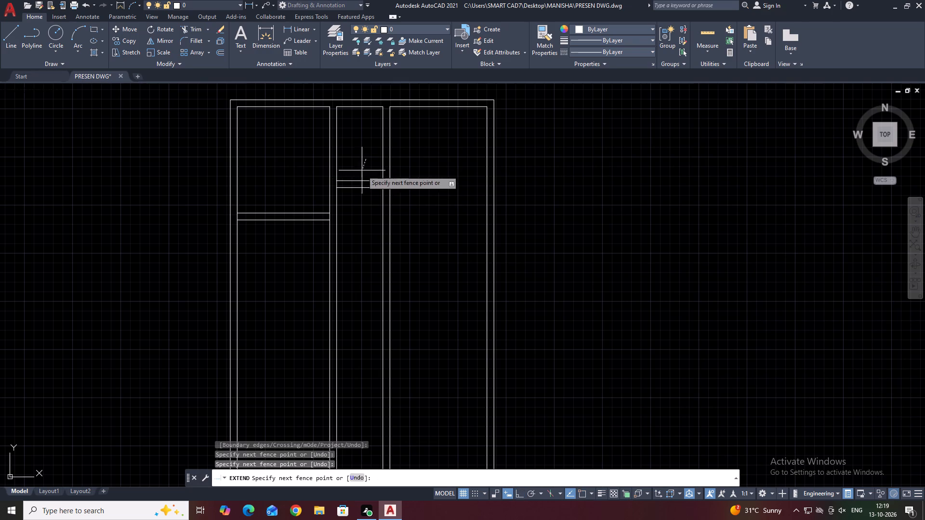
click(356, 201)
click(365, 165)
click(348, 182)
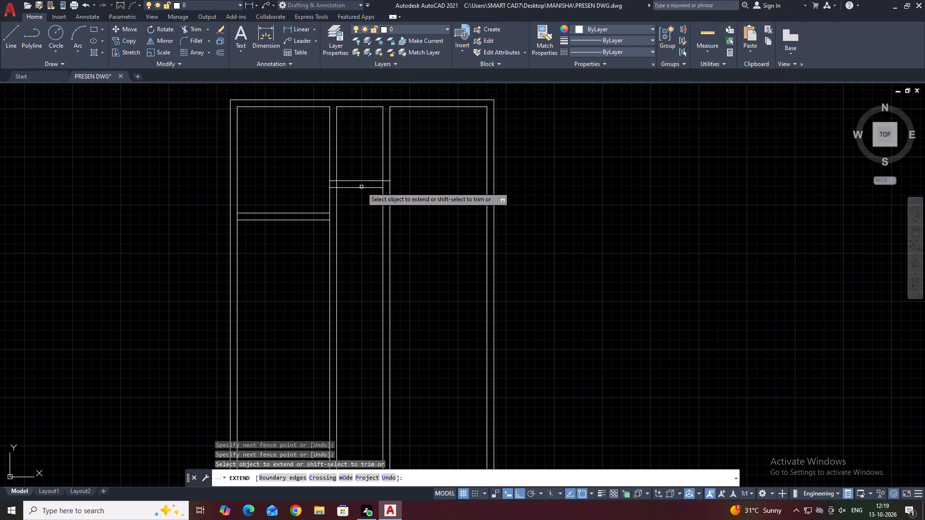
click(361, 187)
Extend both lines of the left-hand room's partition through the outer wall and the adjoining intermediate wall.
click(295, 187)
click(265, 243)
click(281, 196)
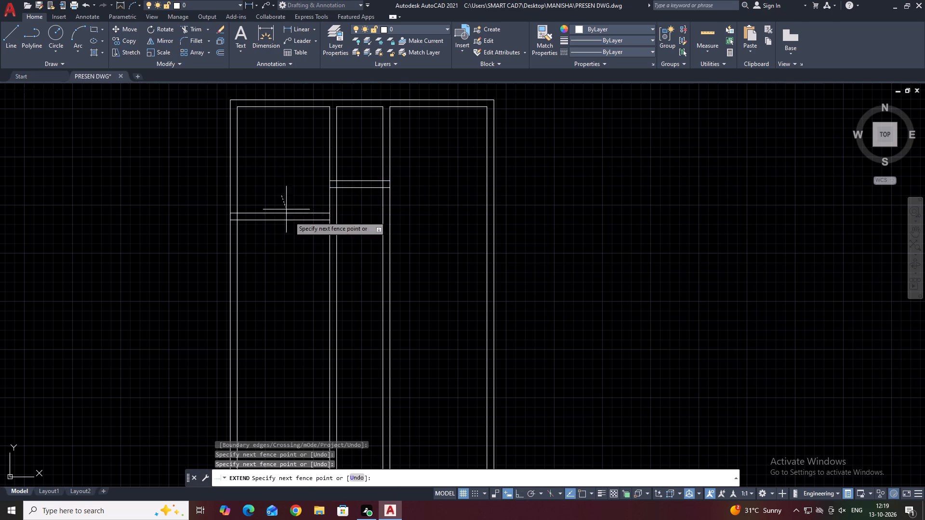
click(304, 239)
key(Escape)
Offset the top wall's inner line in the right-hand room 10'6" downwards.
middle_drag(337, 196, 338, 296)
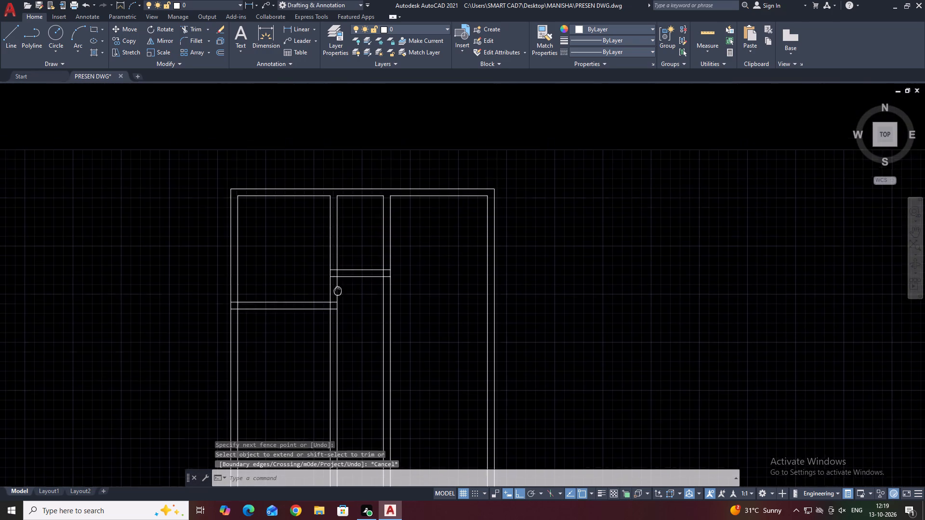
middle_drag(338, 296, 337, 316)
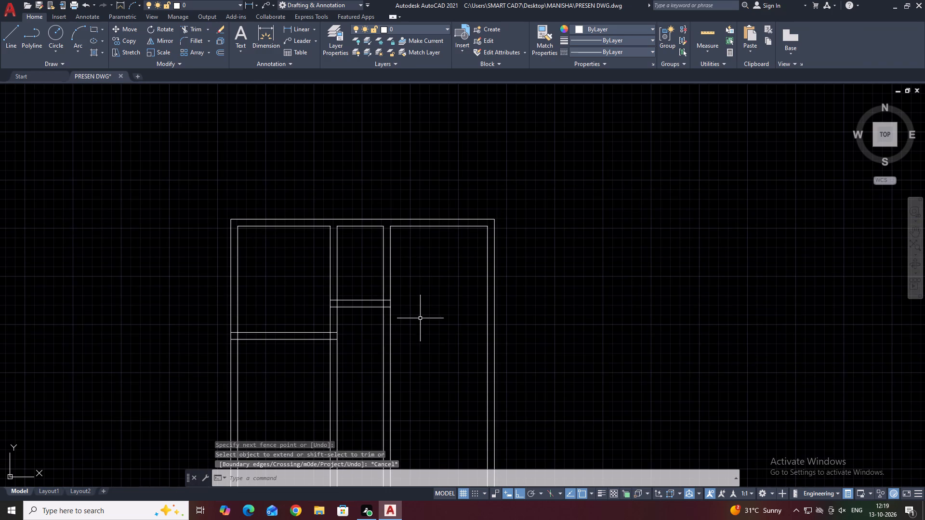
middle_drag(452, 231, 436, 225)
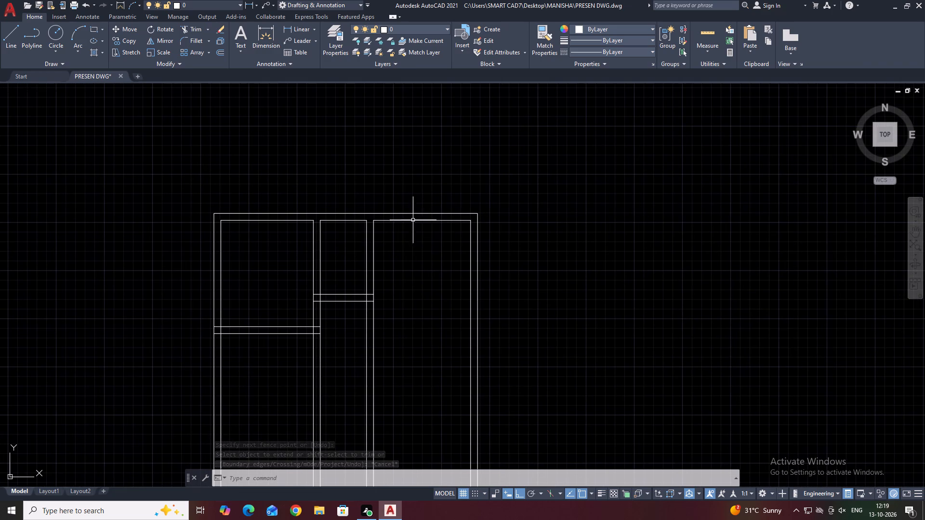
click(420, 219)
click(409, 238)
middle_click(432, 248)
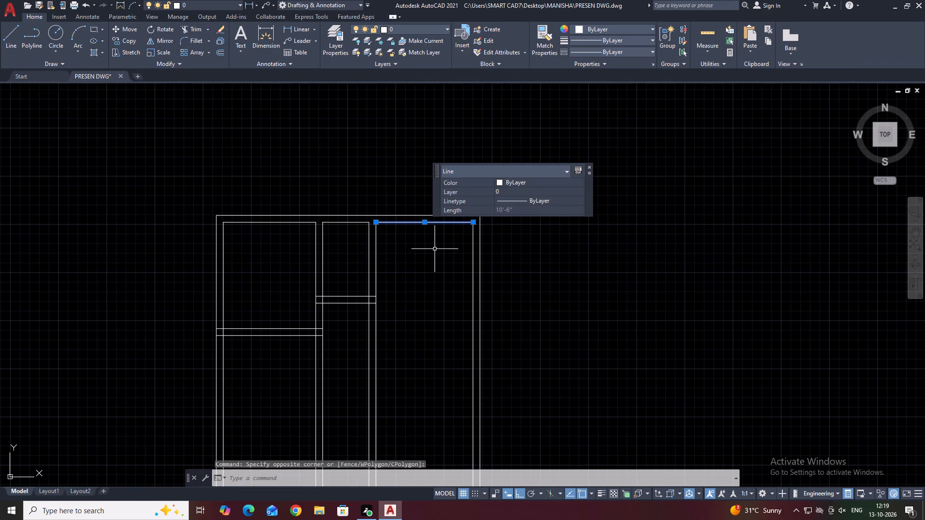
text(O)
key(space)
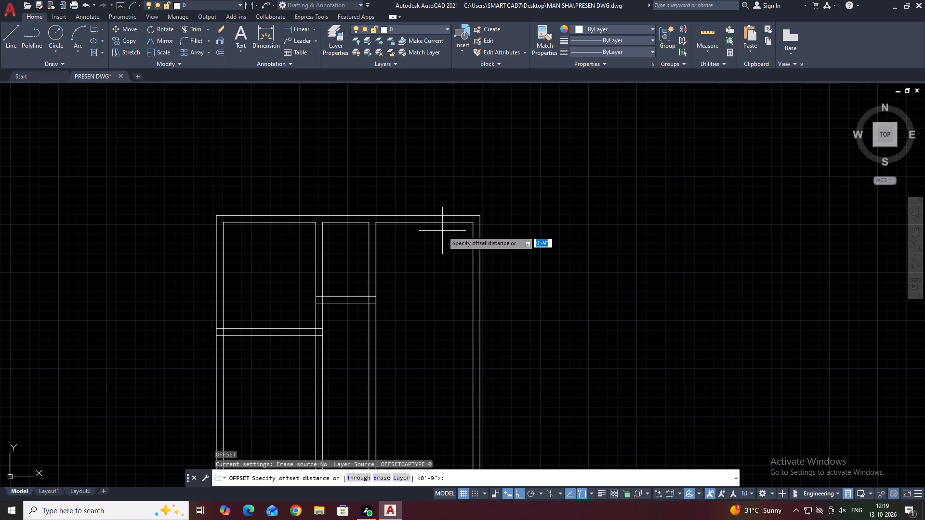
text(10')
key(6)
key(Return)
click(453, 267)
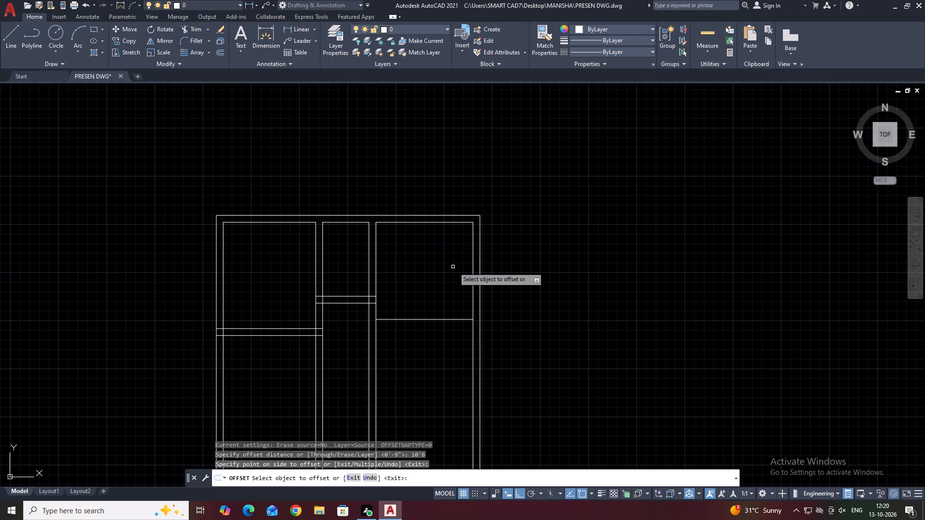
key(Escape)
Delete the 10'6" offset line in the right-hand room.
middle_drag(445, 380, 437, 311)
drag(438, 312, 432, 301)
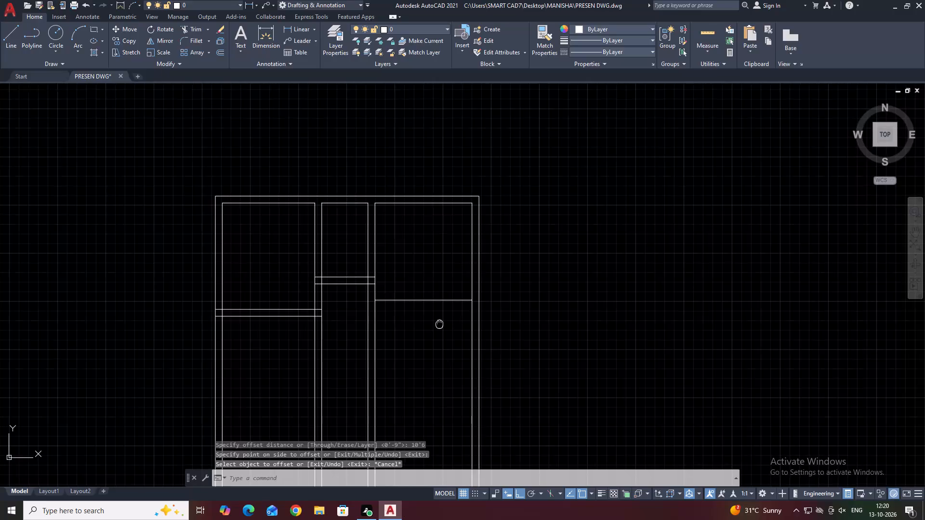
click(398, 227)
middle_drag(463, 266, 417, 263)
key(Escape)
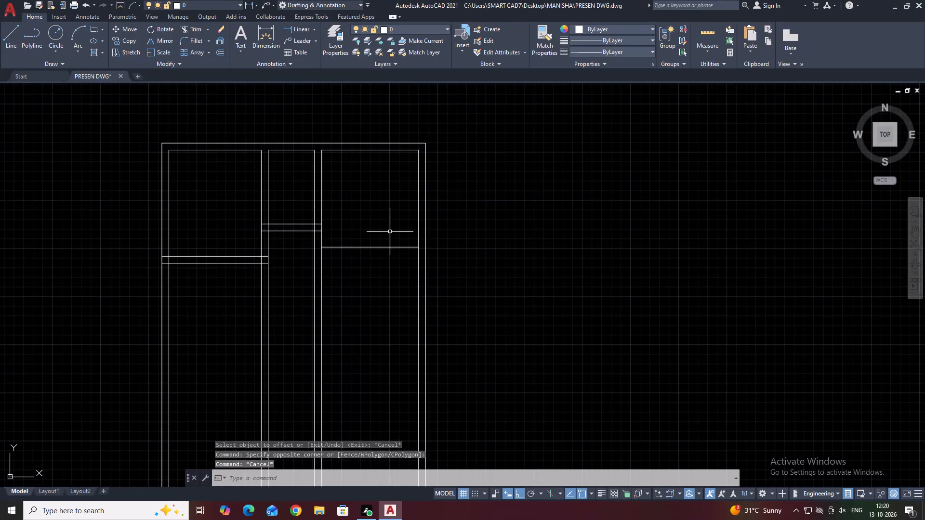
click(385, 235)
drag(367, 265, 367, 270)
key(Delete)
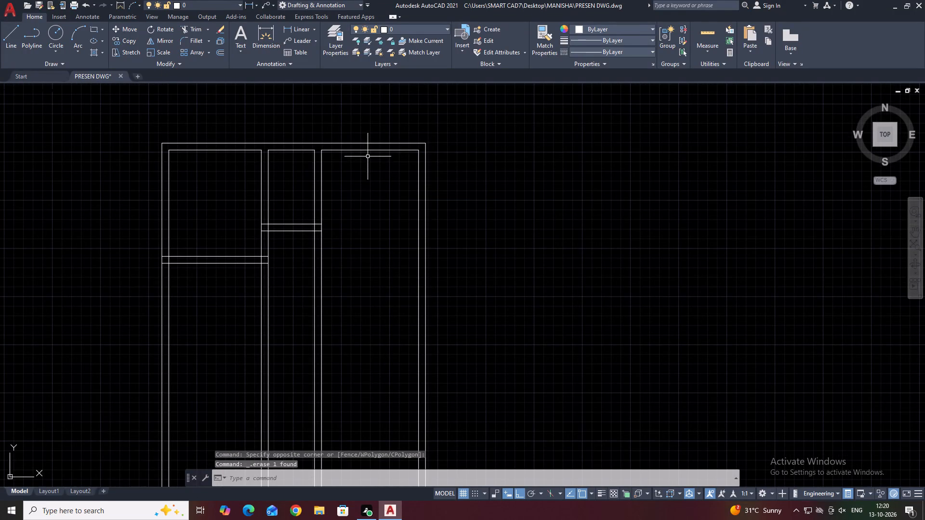
Offset the top wall's inner line in the right-hand room 16'6" downwards.
click(372, 147)
click(365, 156)
text(O)
key(space)
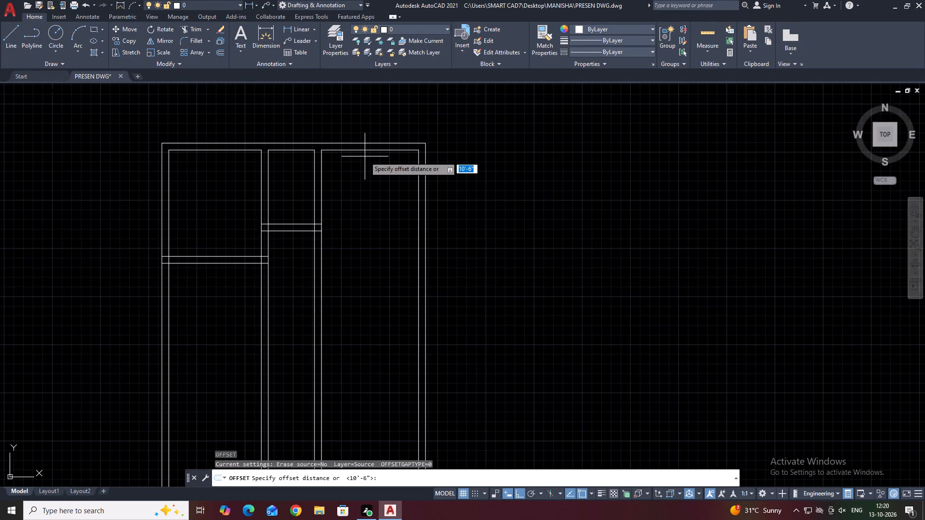
text(16'6)
key(Return)
click(353, 272)
key(Escape)
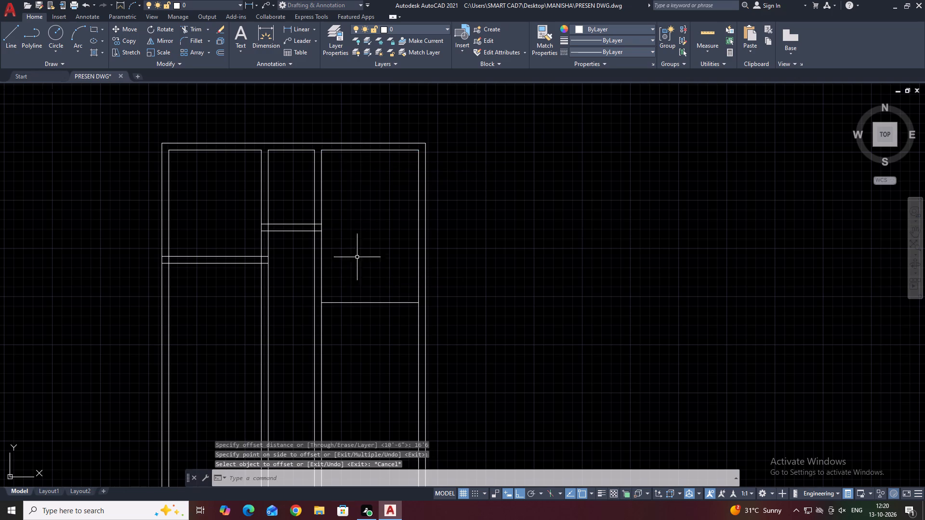
Offset the right-hand room's new lower line 9" downwards to form its bottom wall.
click(370, 251)
click(336, 349)
middle_drag(407, 331, 373, 291)
key(o)
key(space)
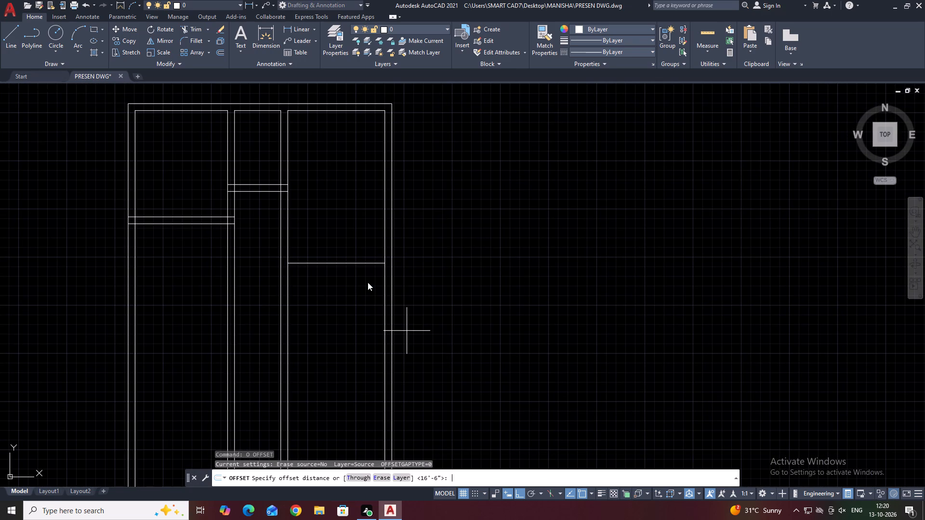
text(9)
key(space)
click(357, 338)
key(Escape)
Extend both lines of the right-hand room's bottom wall through the intermediate wall and the outer wall.
middle_drag(318, 264, 389, 322)
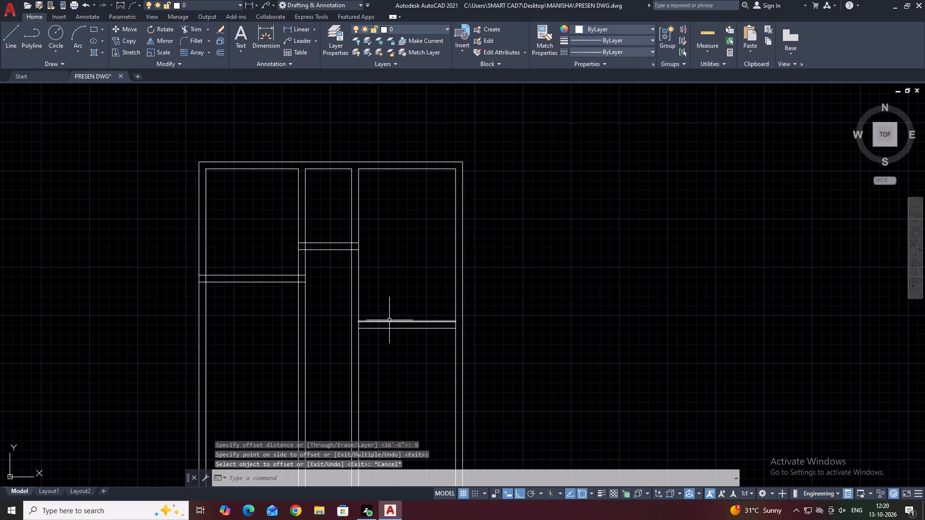
key(e)
key(x)
key(space)
click(401, 289)
click(379, 353)
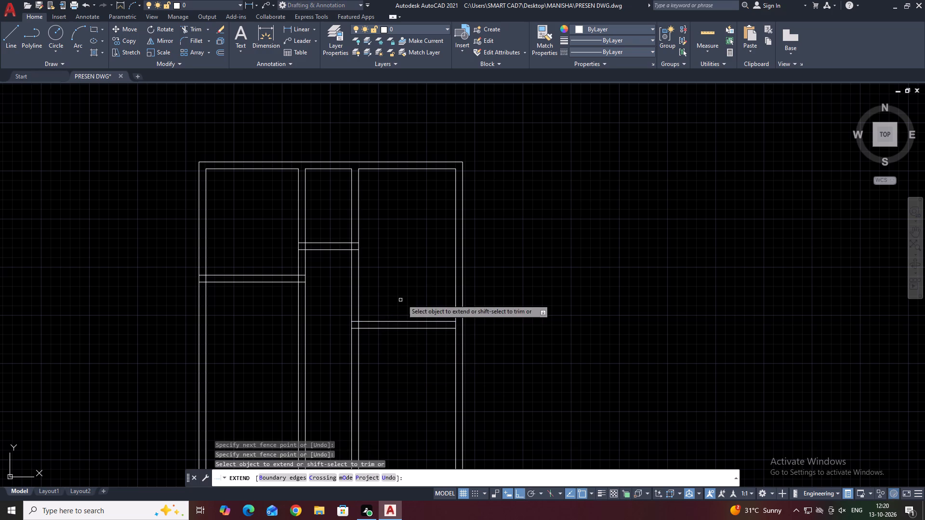
click(403, 298)
click(447, 364)
key(Escape)
Trim the left outer wall and both intermediate walls' lines that run below the rooms' bottom walls.
middle_drag(397, 285, 418, 252)
middle_drag(283, 295, 318, 296)
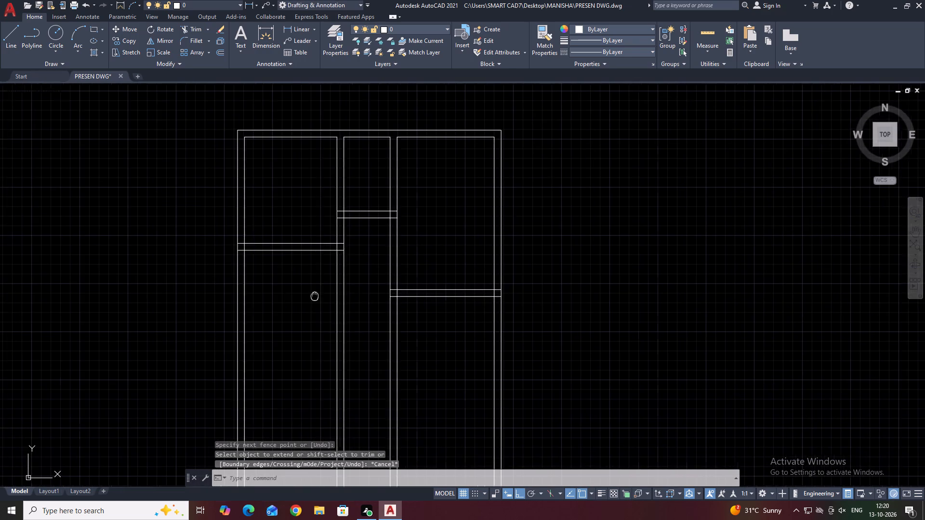
middle_drag(318, 296, 331, 289)
text(TRB)
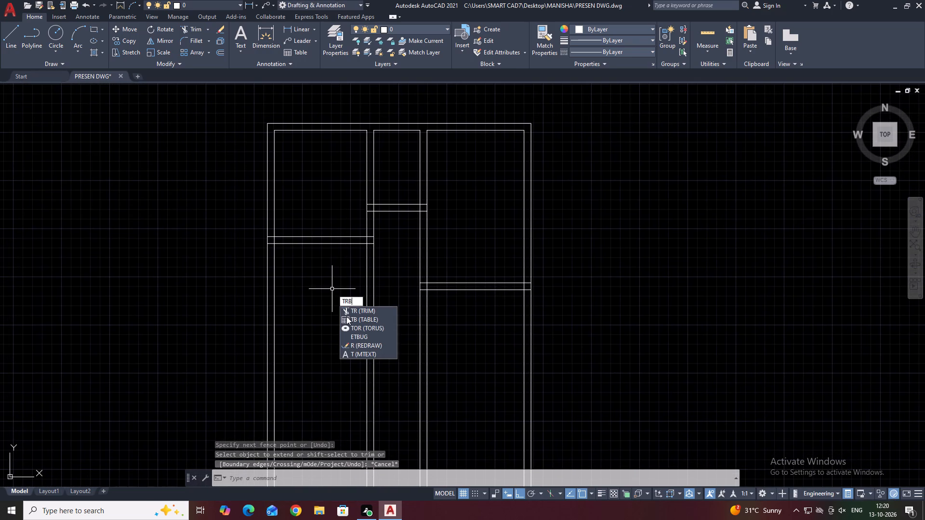
key(BackSpace)
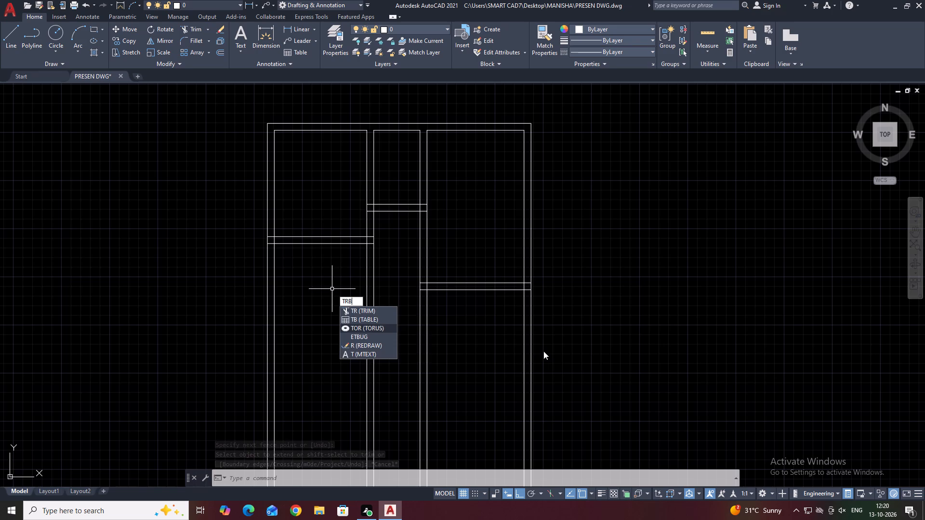
key(space)
click(577, 328)
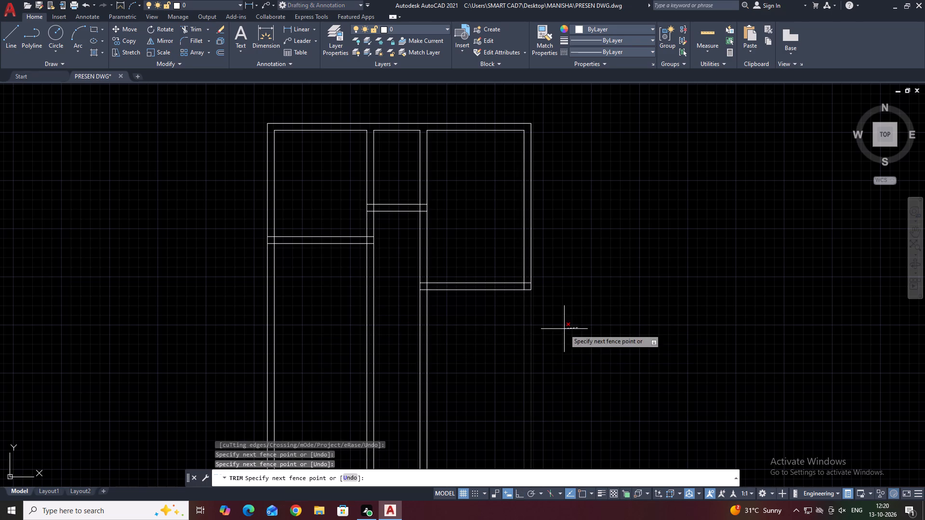
click(617, 324)
click(473, 322)
click(359, 324)
click(370, 290)
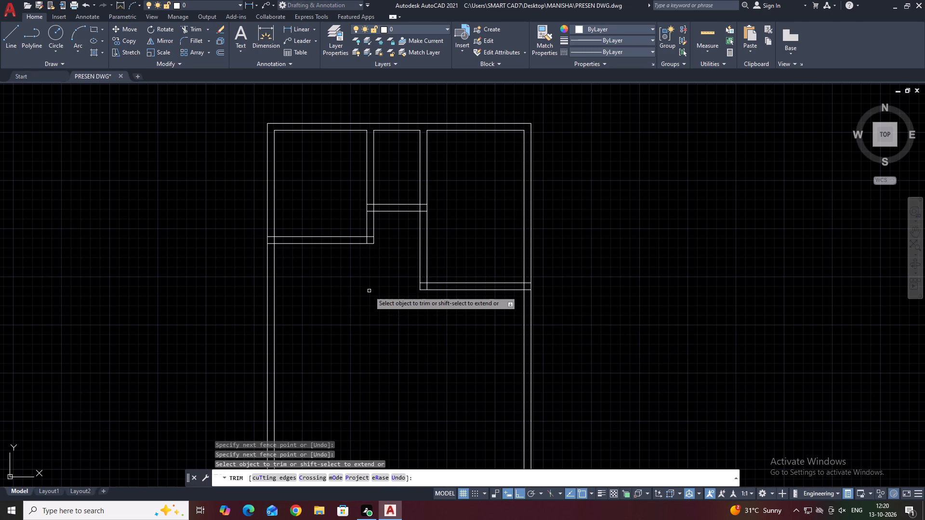
click(259, 305)
key(Escape)
Trim the line pieces inside the junction of the right-hand room's bottom wall and the right outer wall.
middle_drag(552, 342, 517, 282)
text(TR)
key(space)
scroll(480, 224, up, 4)
click(516, 233)
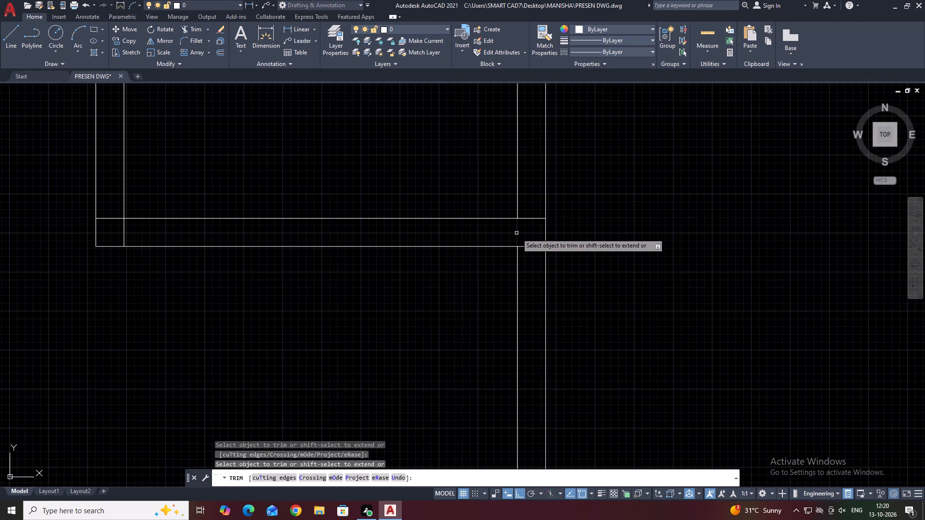
click(527, 246)
scroll(520, 274, down, 5)
key(Escape)
Offset the right outer wall's inner line below the right-hand room 8' to the left.
middle_drag(578, 329, 466, 289)
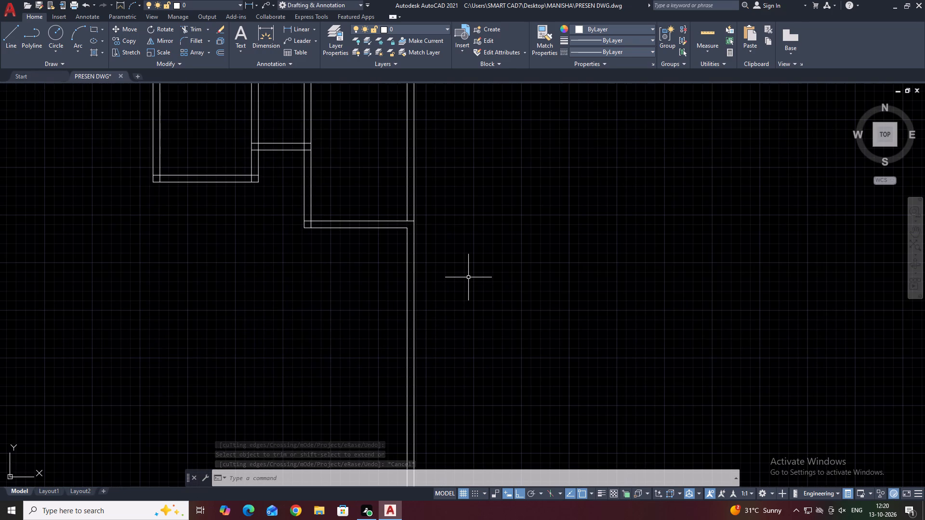
click(406, 242)
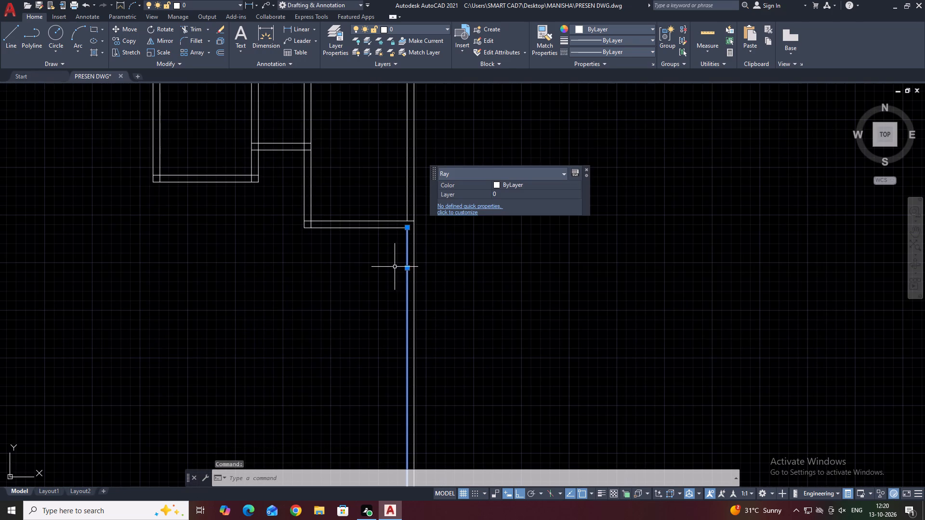
text(O)
key(space)
text(8')
key(Return)
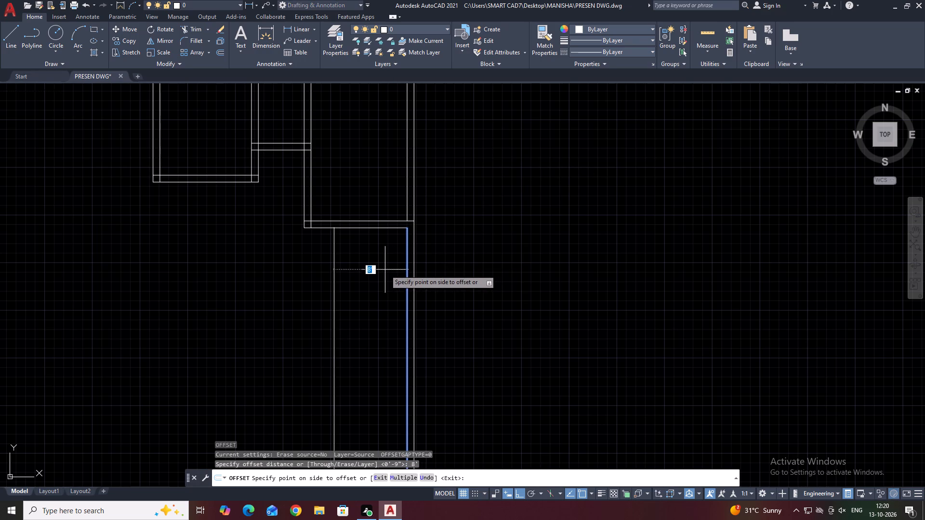
click(297, 276)
key(space)
Offset the new vertical line below the right-hand room 9" to the left to form a wall.
click(335, 268)
click(319, 275)
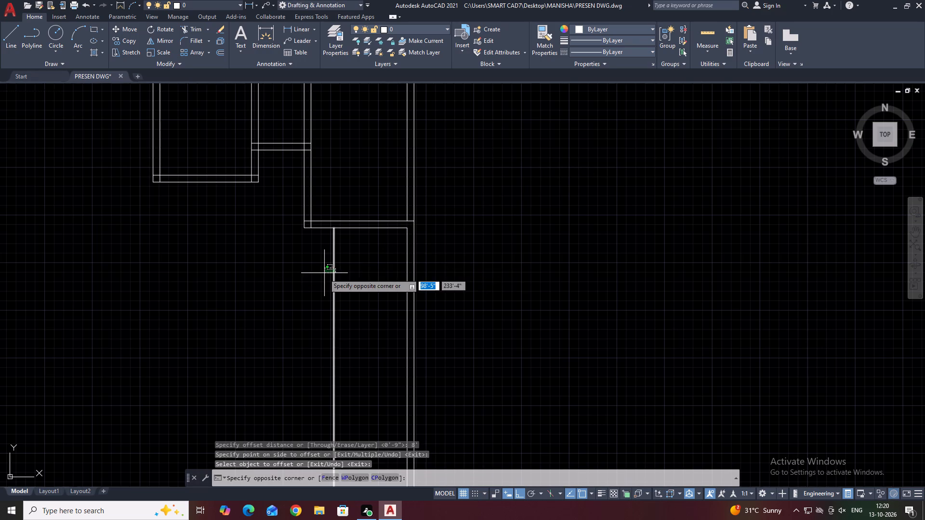
key(o)
key(space)
text(9)
key(space)
middle_drag(289, 291, 294, 292)
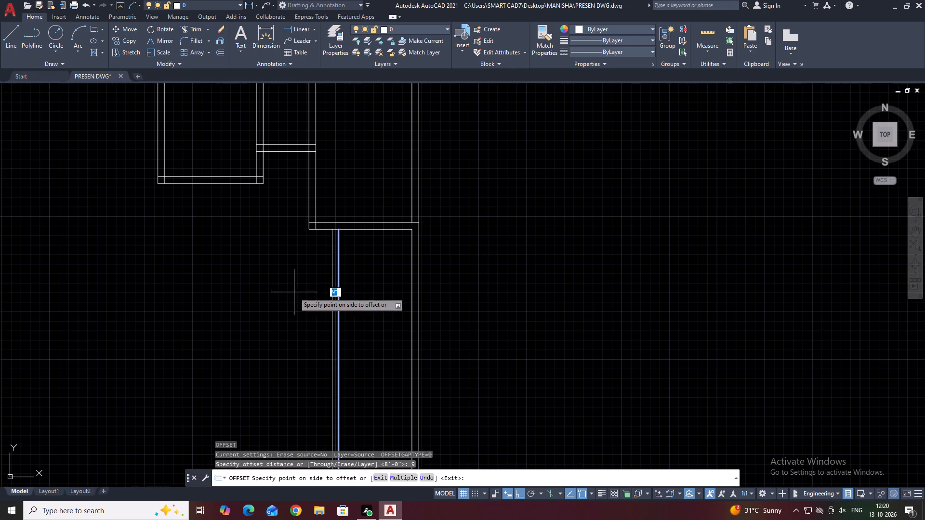
click(289, 289)
key(space)
Offset the new vertical wall's left line 5' to the left.
click(332, 274)
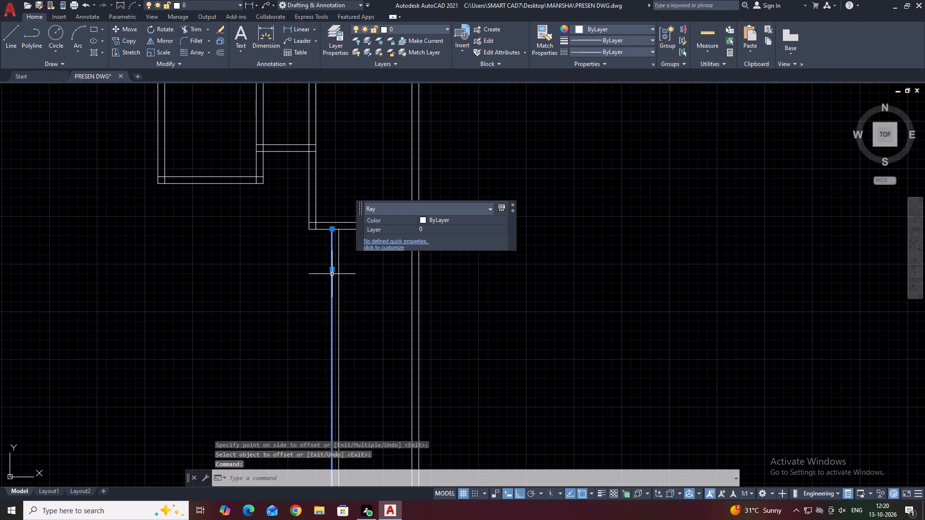
middle_drag(355, 308, 495, 381)
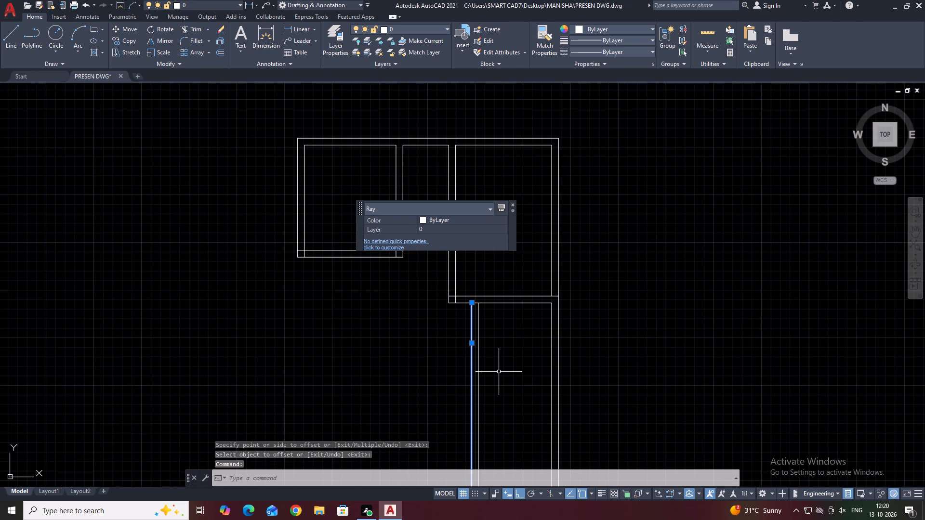
middle_drag(489, 353, 480, 345)
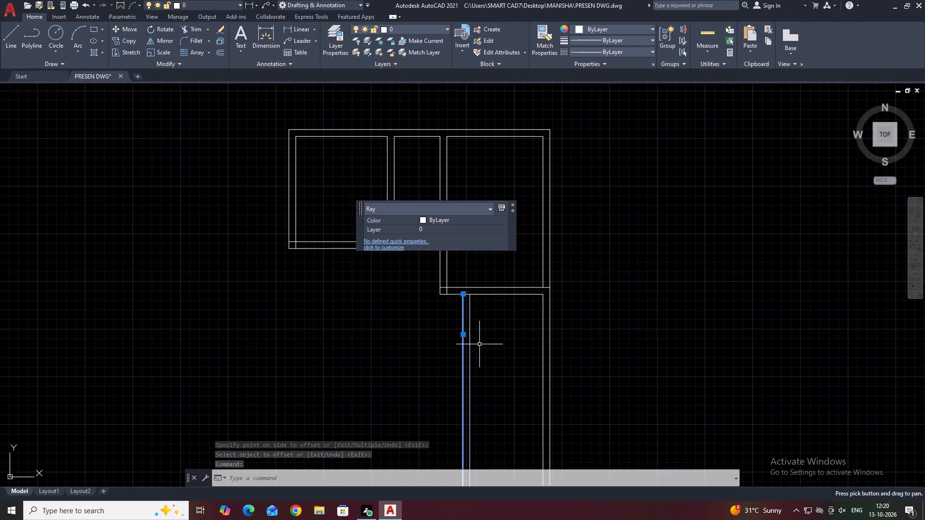
text(O)
key(space)
middle_drag(476, 348, 516, 365)
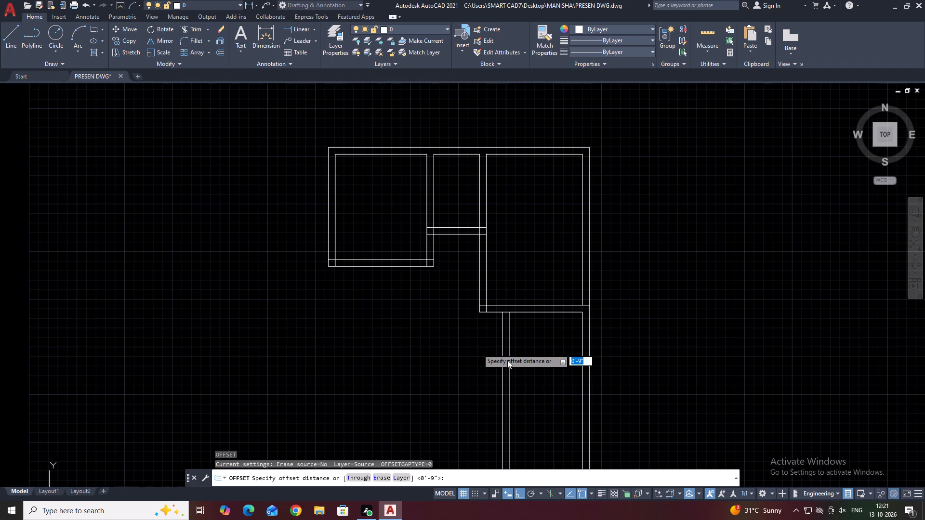
text(5')
key(Return)
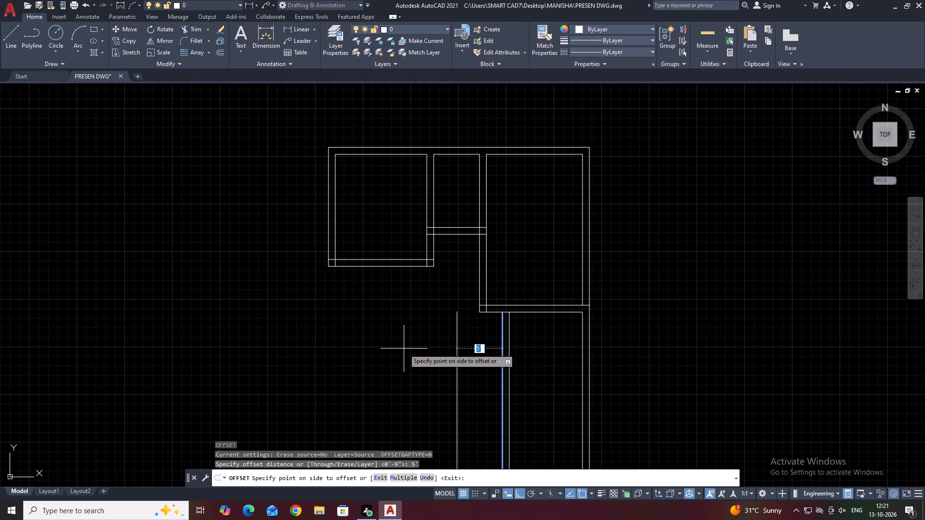
middle_drag(392, 355, 361, 335)
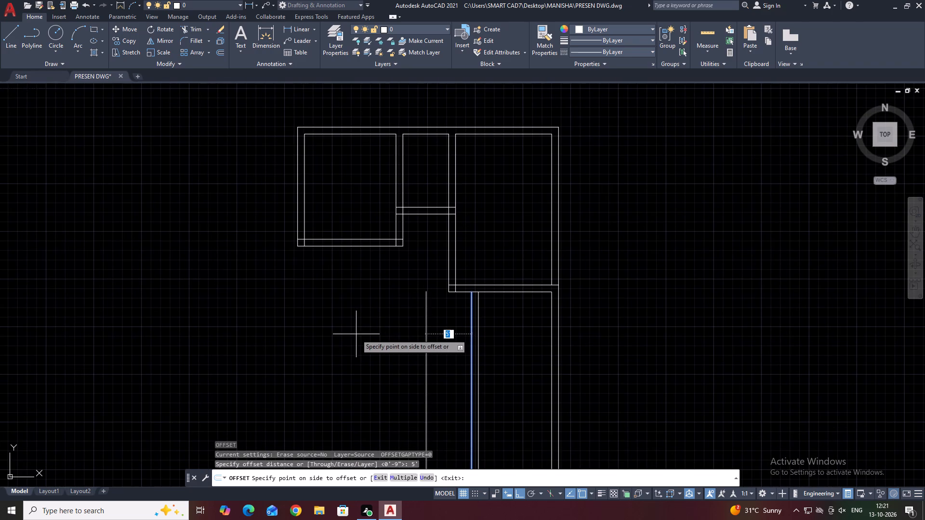
click(345, 340)
key(Escape)
Offset the 5' offset line 9" to the left to form a second vertical wall.
click(429, 334)
click(406, 301)
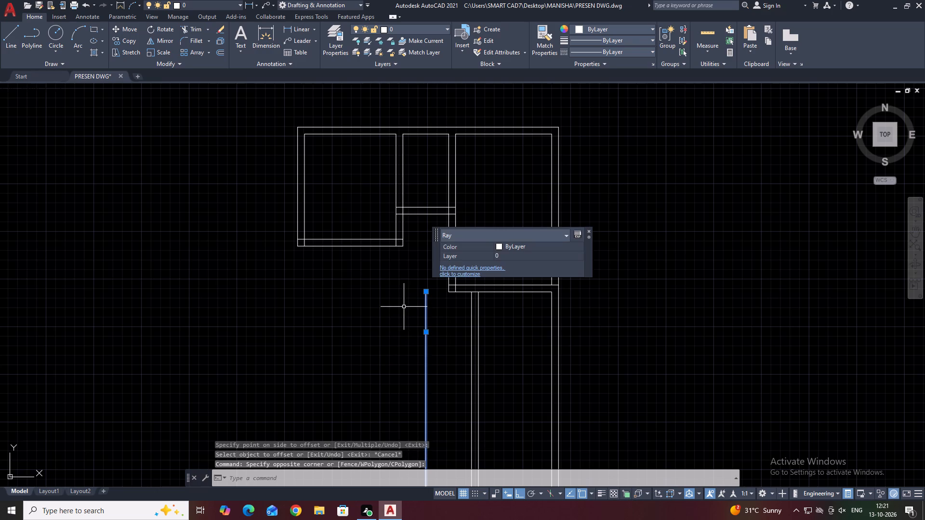
text(O 9)
key(space)
click(362, 329)
key(Escape)
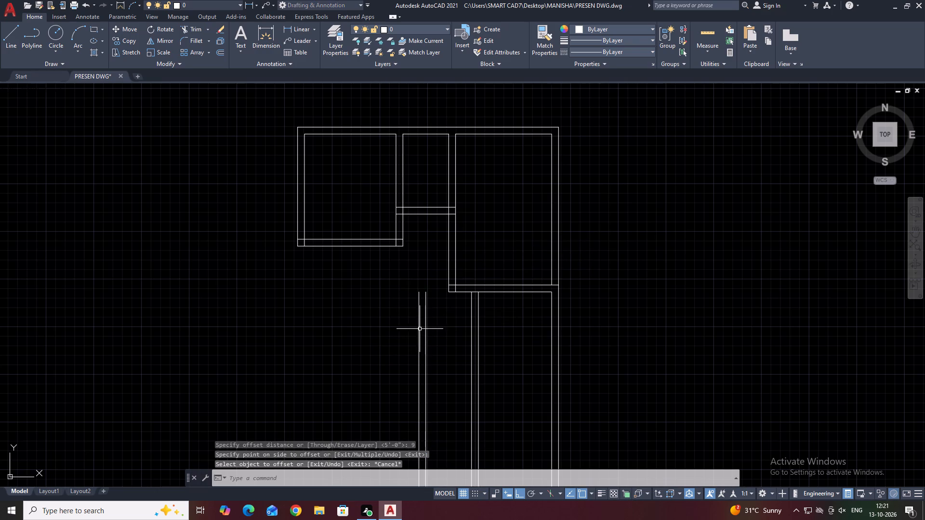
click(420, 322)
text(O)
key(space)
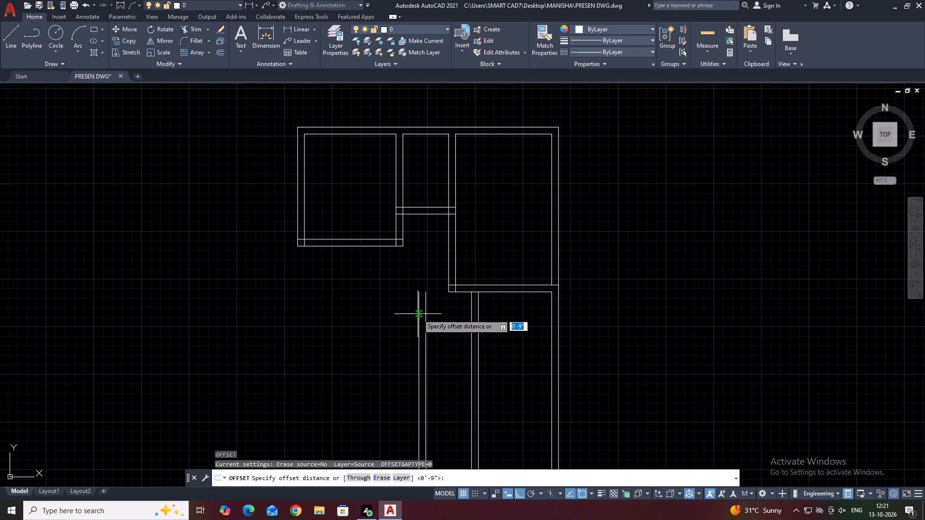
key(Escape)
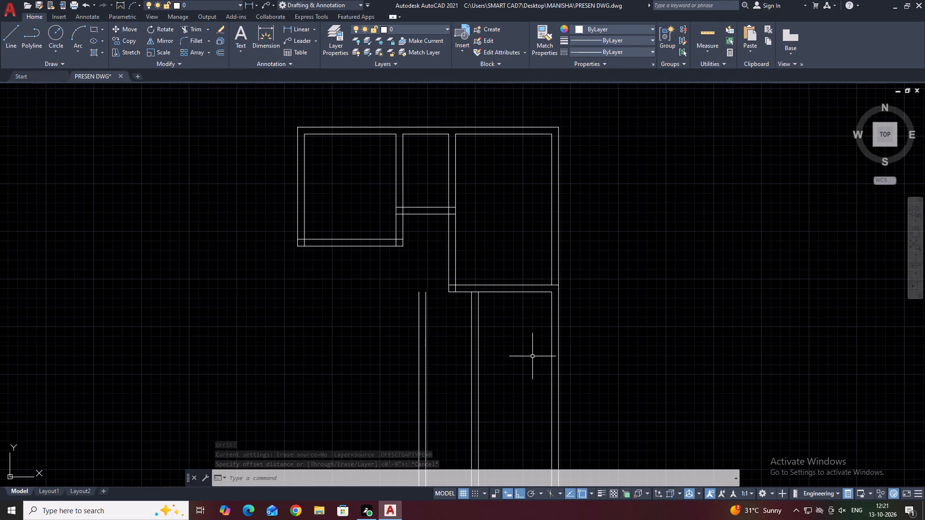
Offset the lower line of the left-hand room's bottom wall 10' downwards.
middle_drag(486, 320, 457, 286)
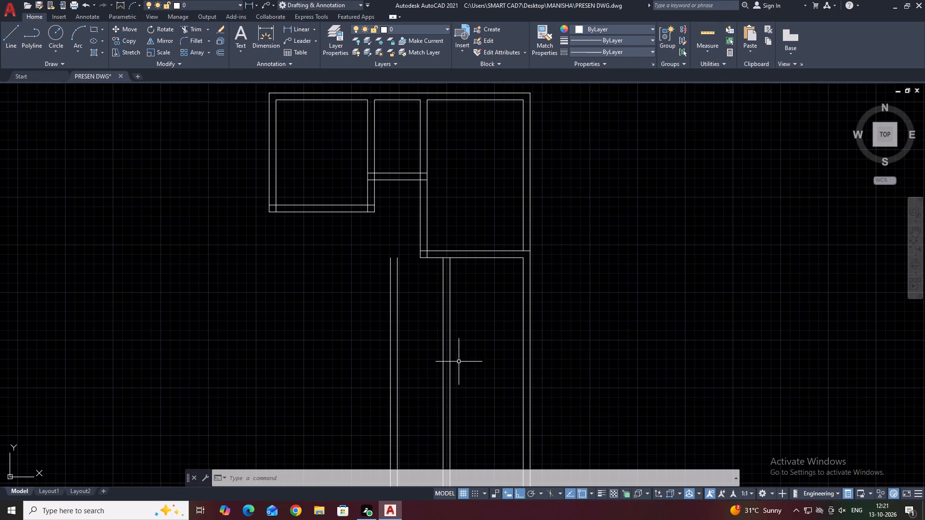
click(323, 212)
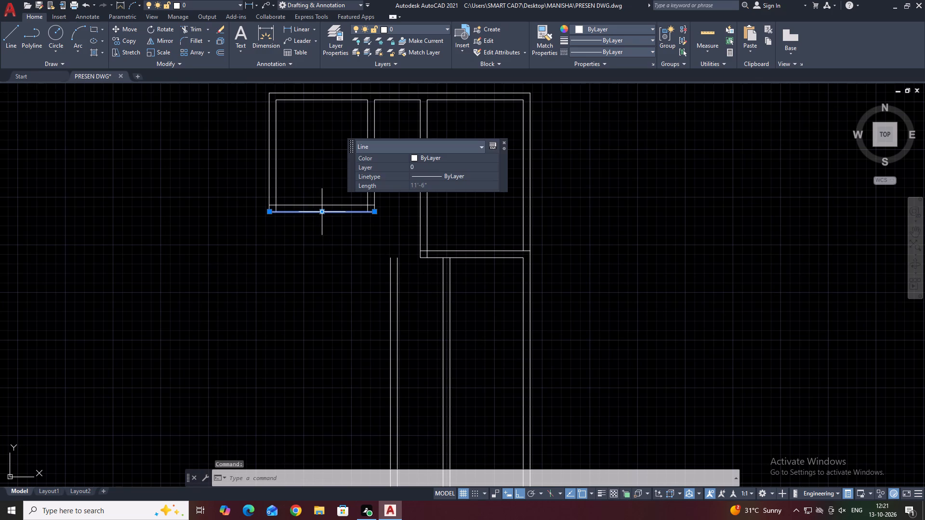
text(O)
key(space)
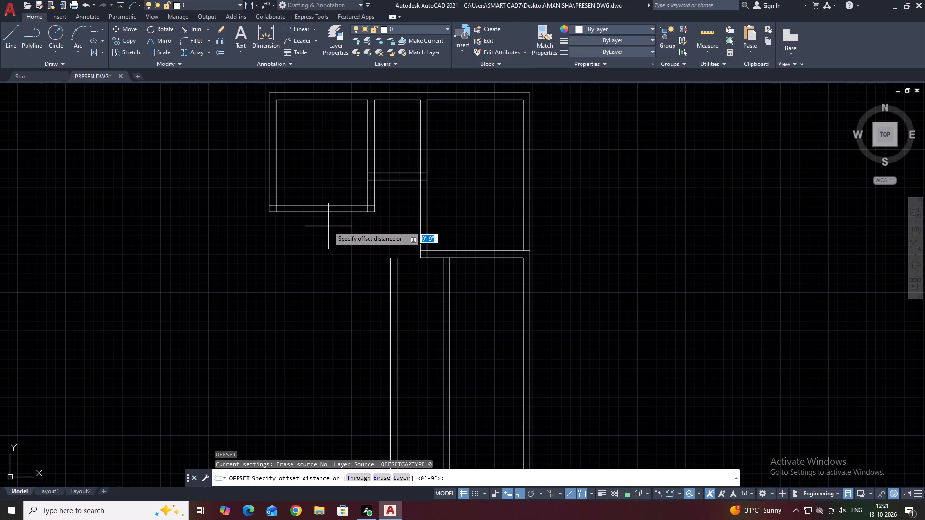
text(10')
key(Return)
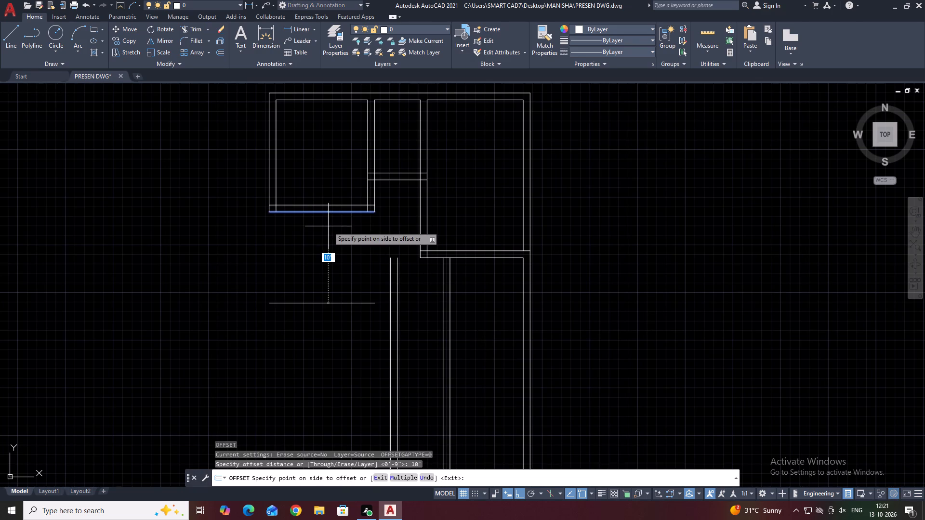
click(337, 307)
key(space)
Offset the new horizontal line below the left-hand room 9" downwards to form a wall.
click(344, 293)
drag(329, 317, 326, 323)
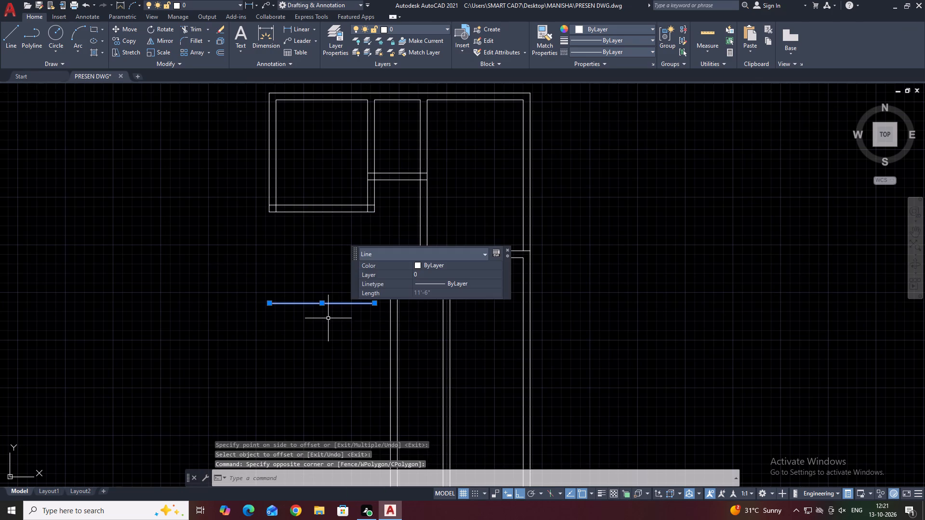
text(O 9)
key(space)
click(323, 345)
key(Escape)
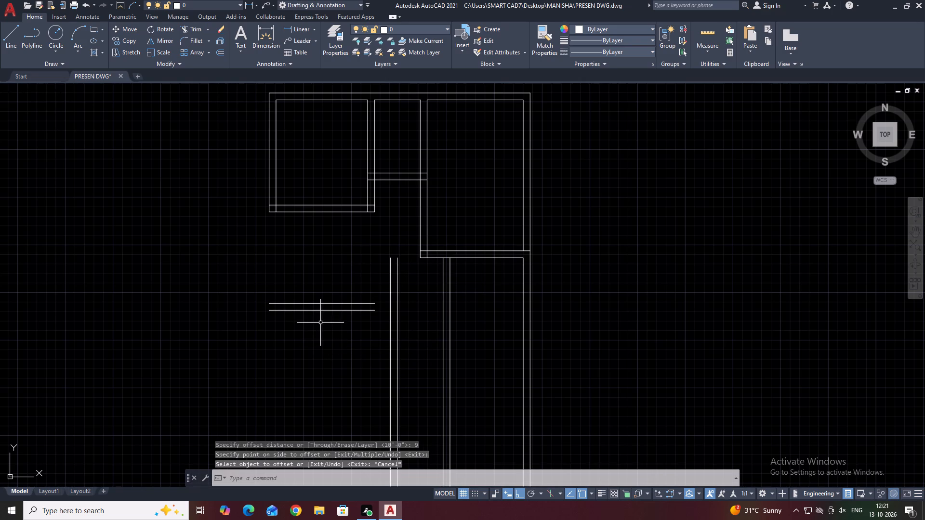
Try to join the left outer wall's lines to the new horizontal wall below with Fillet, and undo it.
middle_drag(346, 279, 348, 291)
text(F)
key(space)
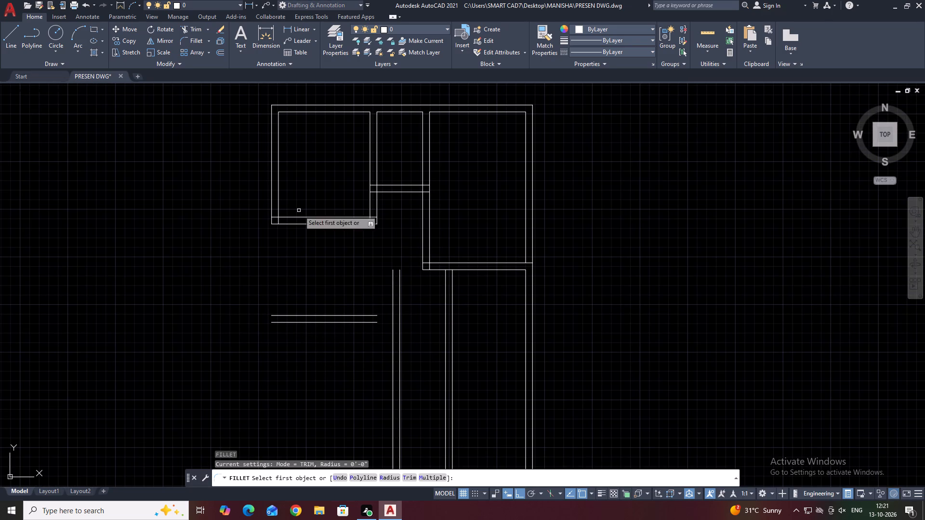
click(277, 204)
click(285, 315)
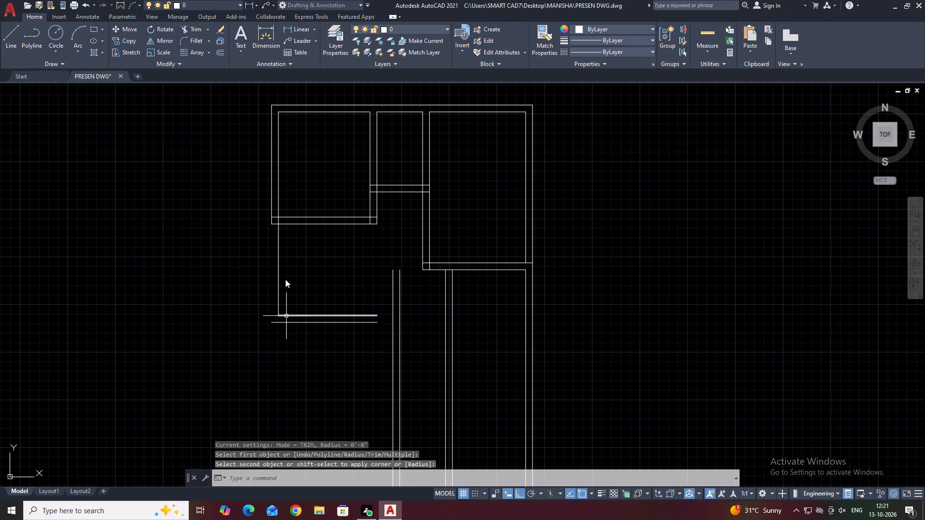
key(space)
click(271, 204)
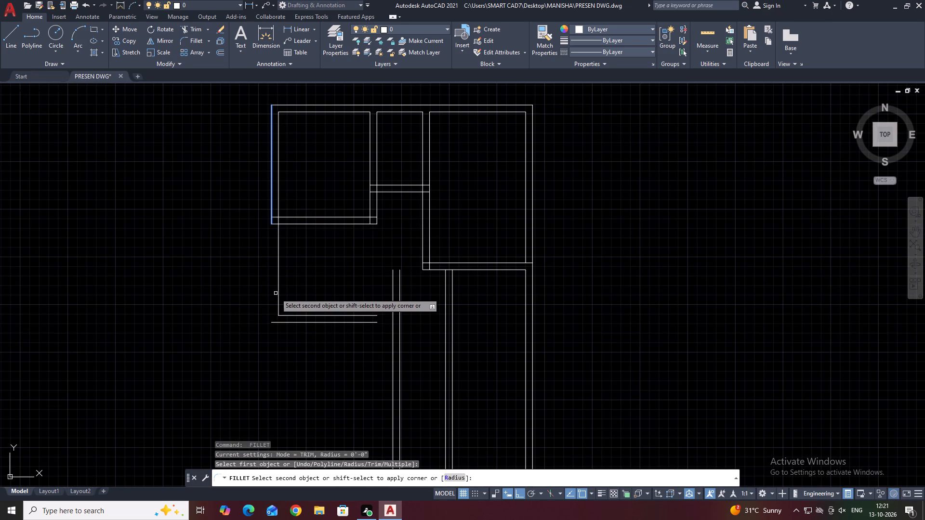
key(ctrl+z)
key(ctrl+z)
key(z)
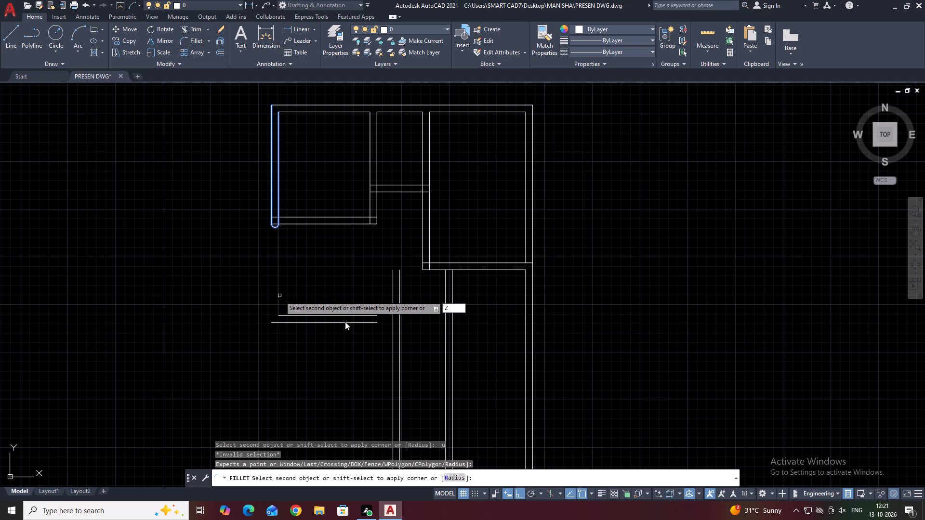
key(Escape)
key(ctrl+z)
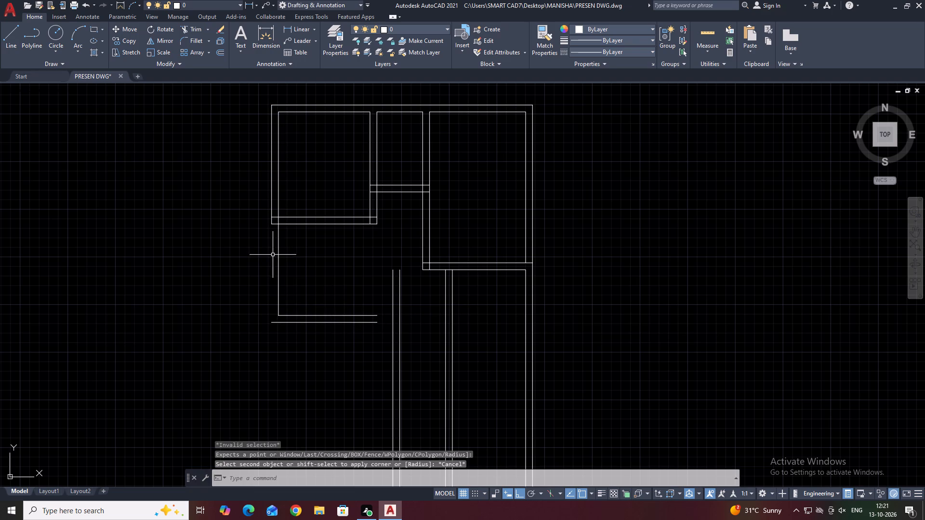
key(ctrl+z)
Extend both lines of the new horizontal wall rightwards through the two vertical walls below the rooms.
middle_drag(420, 322, 429, 336)
key(e)
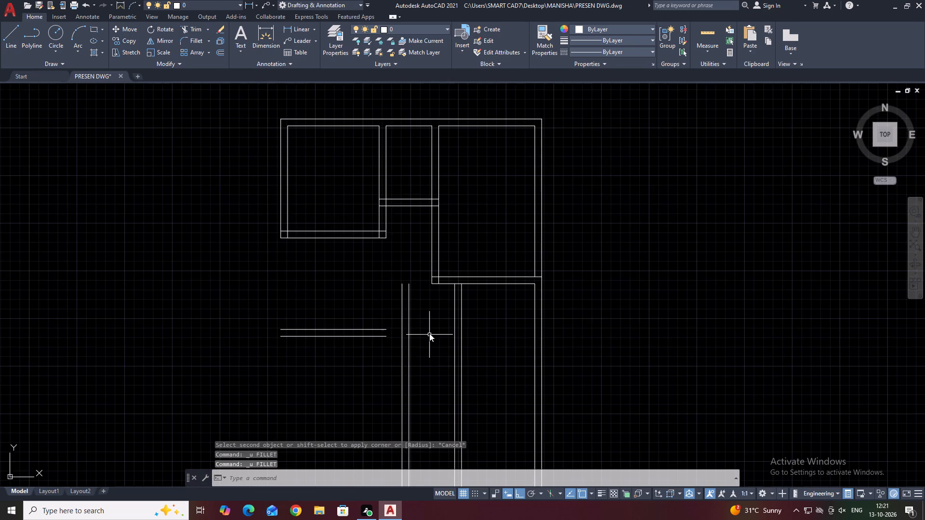
text(X)
key(space)
click(352, 265)
click(349, 364)
click(378, 307)
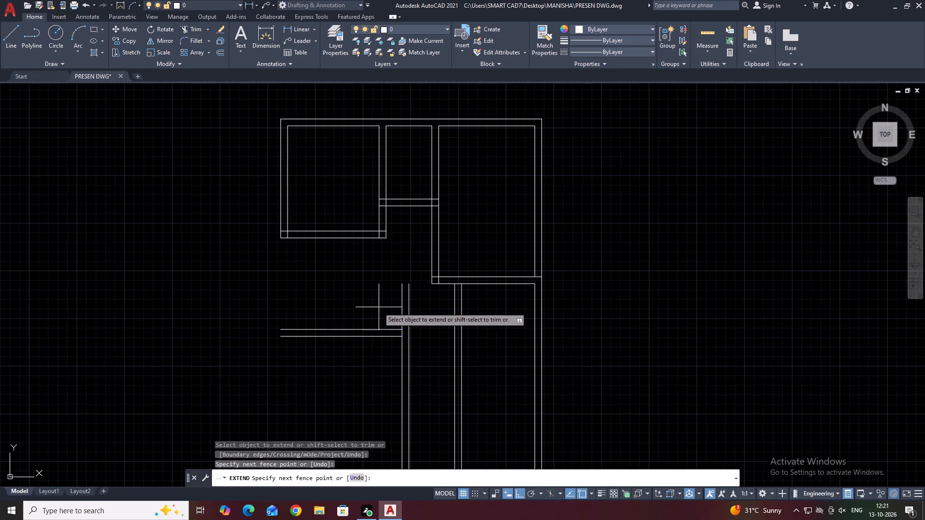
click(382, 364)
click(393, 320)
click(388, 364)
click(441, 312)
click(439, 360)
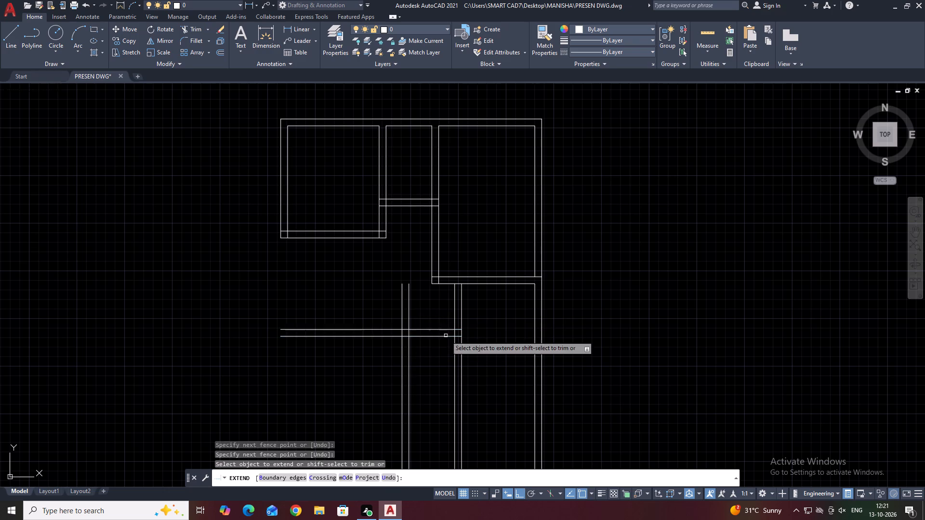
Extend both lines of the new horizontal wall rightwards to the outer line of the right outer wall.
click(447, 317)
click(437, 357)
click(493, 313)
click(508, 349)
key(Escape)
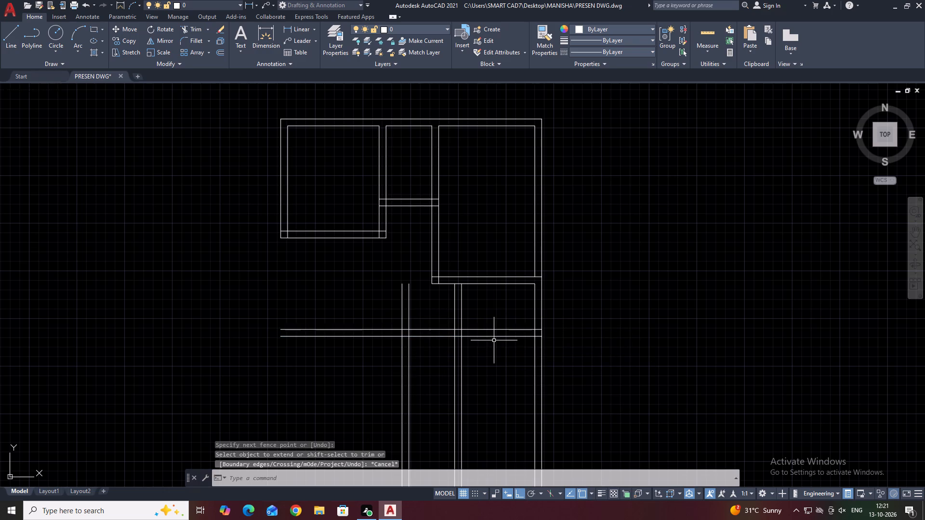
Trim the two inner vertical walls where they stick up above the new horizontal wall.
key(t)
text(R)
key(space)
click(428, 301)
click(350, 306)
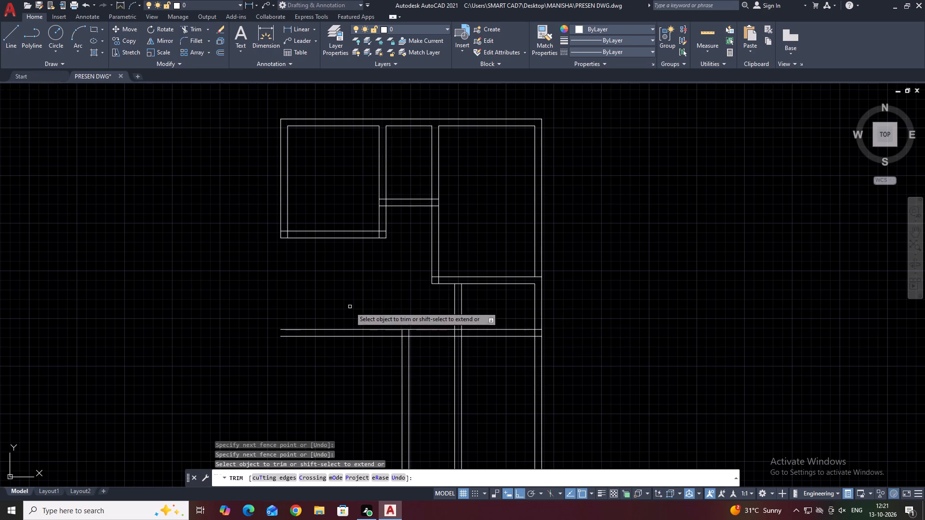
middle_drag(471, 307, 439, 285)
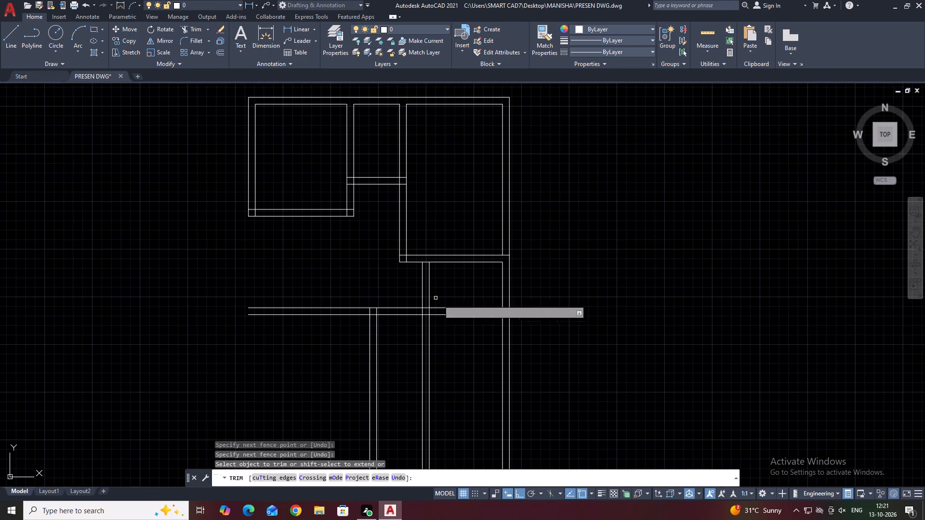
drag(449, 275, 445, 275)
click(393, 274)
key(Escape)
Offset the left line of the left inner vertical wall 12'6" leftwards, below the horizontal wall.
scroll(268, 282, down, 3)
middle_drag(337, 326, 418, 304)
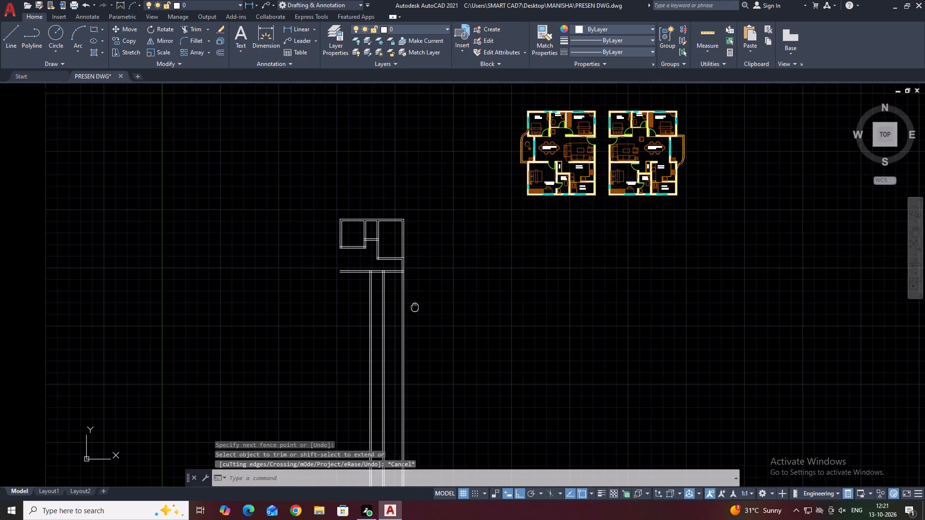
middle_drag(418, 304, 429, 298)
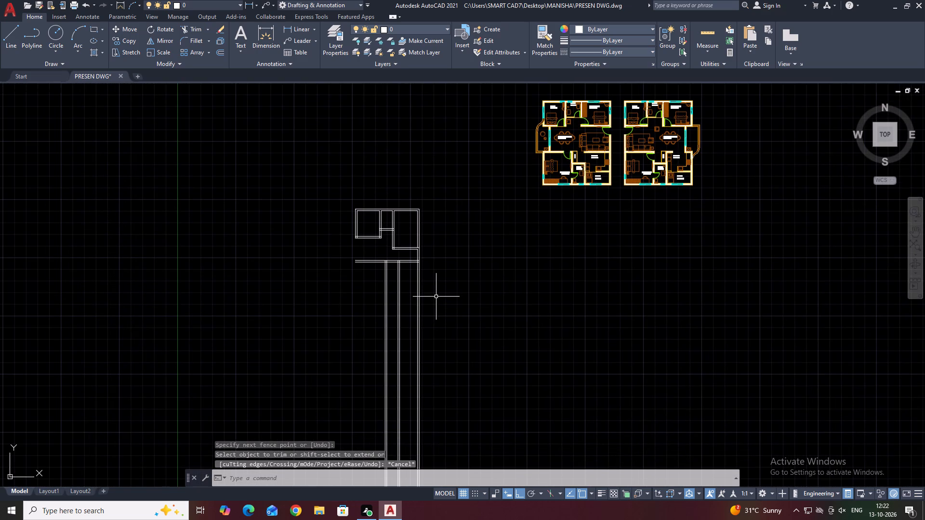
middle_drag(313, 339, 354, 317)
scroll(409, 257, up, 4)
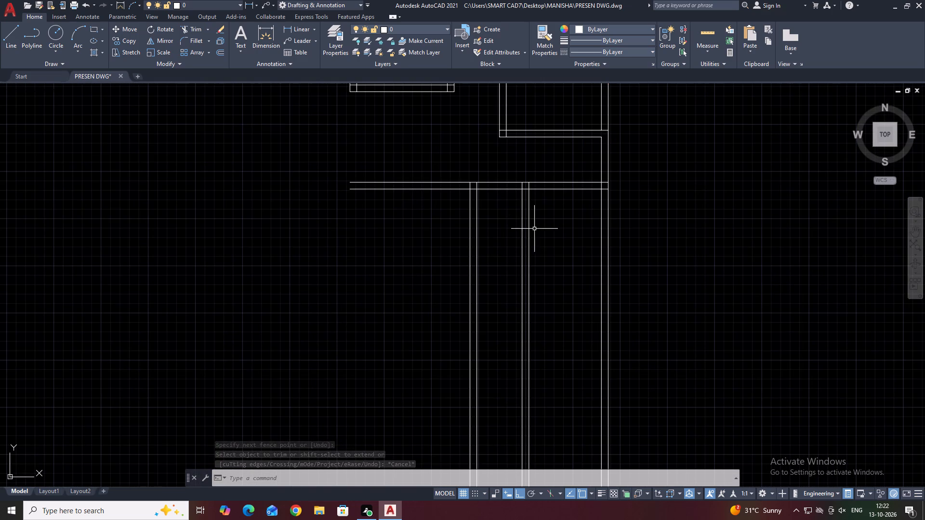
click(470, 224)
middle_drag(461, 249, 435, 259)
key(o)
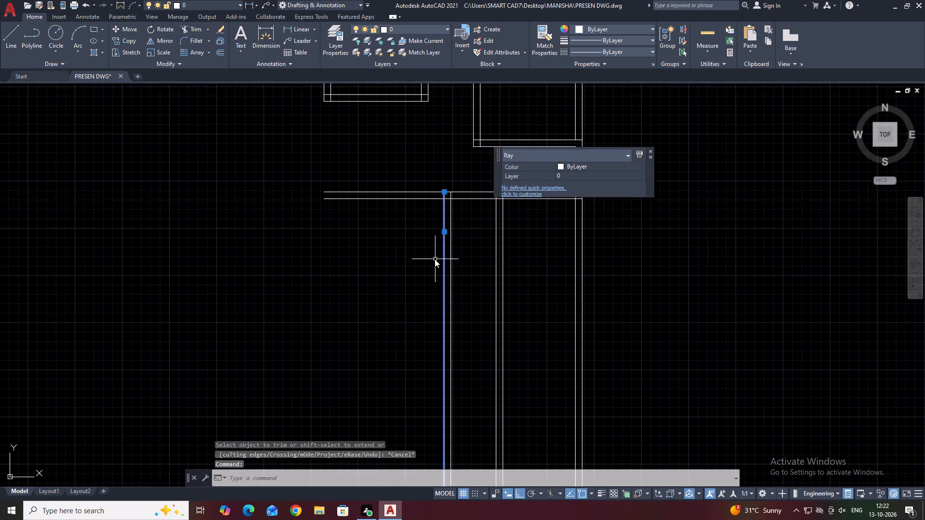
key(space)
middle_drag(432, 258, 324, 262)
key(1)
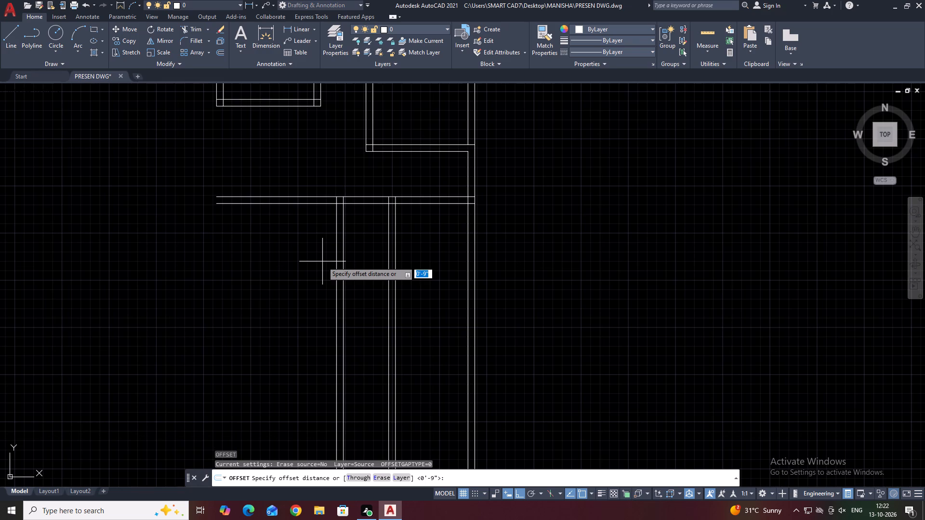
text(2')
key(6)
key(Return)
click(251, 283)
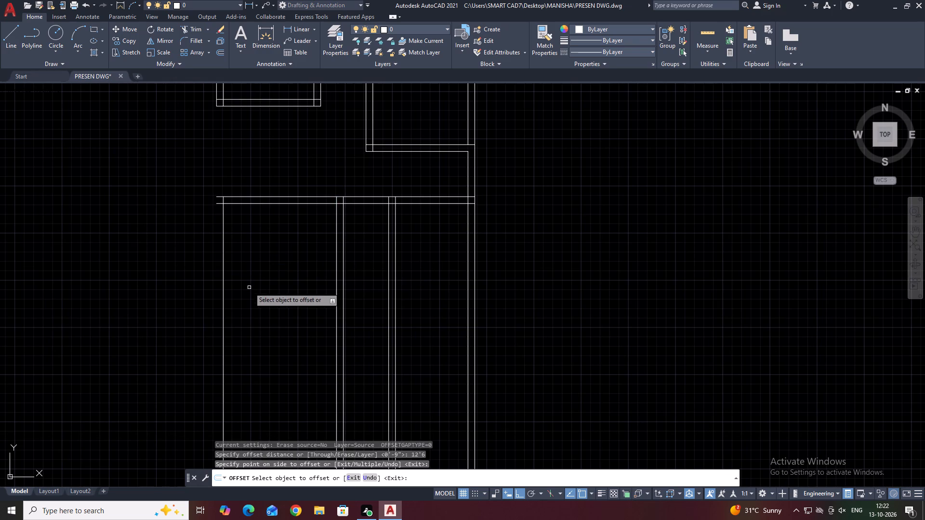
middle_drag(189, 297, 404, 364)
key(space)
Offset the new vertical line 9" leftwards to form the lower-left room's outer wall.
click(462, 309)
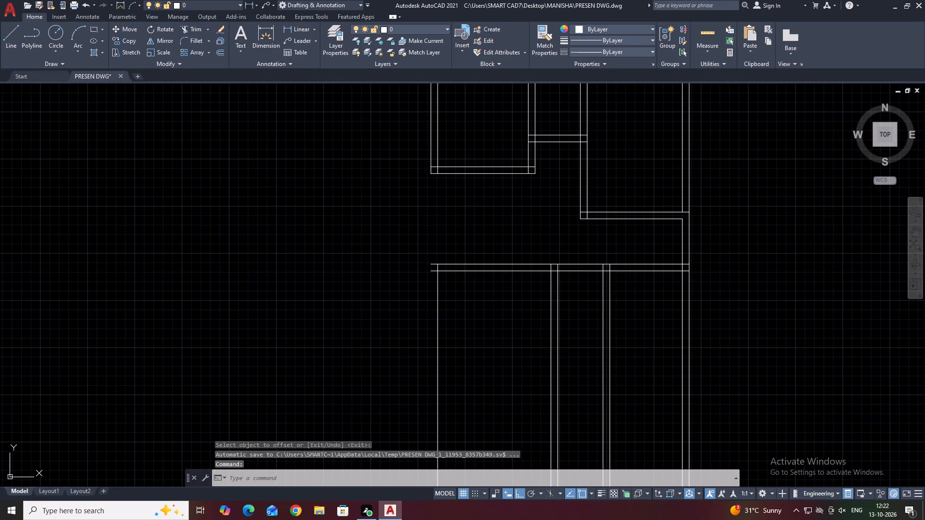
drag(407, 296, 394, 299)
middle_drag(551, 330, 491, 325)
key(o)
key(space)
text(9)
key(space)
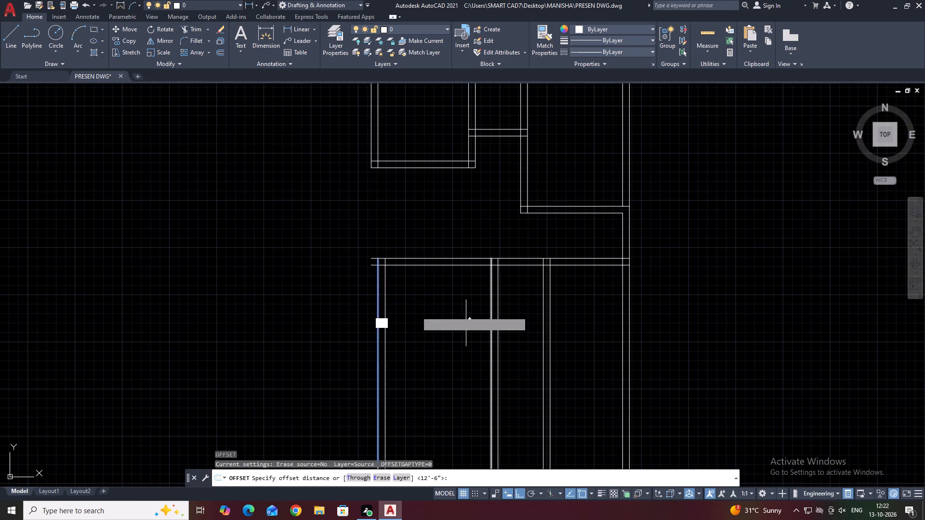
drag(365, 302, 348, 305)
key(Escape)
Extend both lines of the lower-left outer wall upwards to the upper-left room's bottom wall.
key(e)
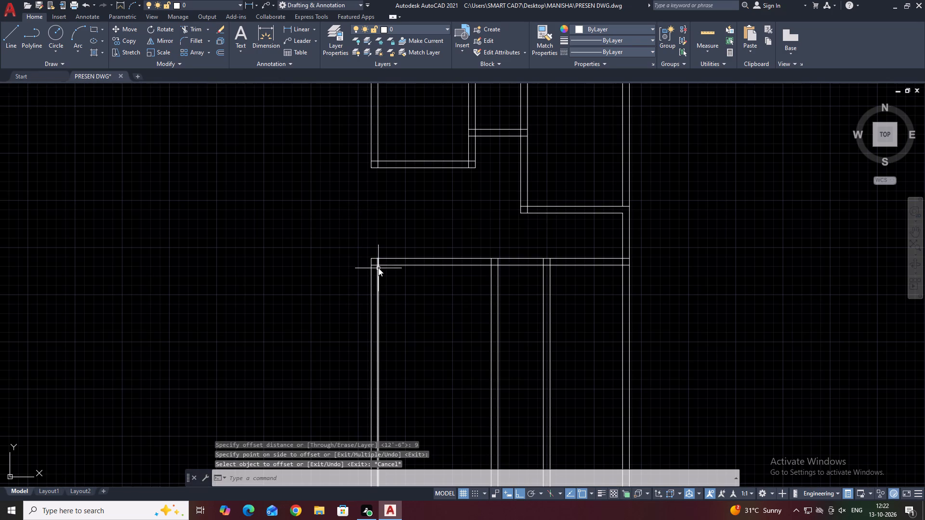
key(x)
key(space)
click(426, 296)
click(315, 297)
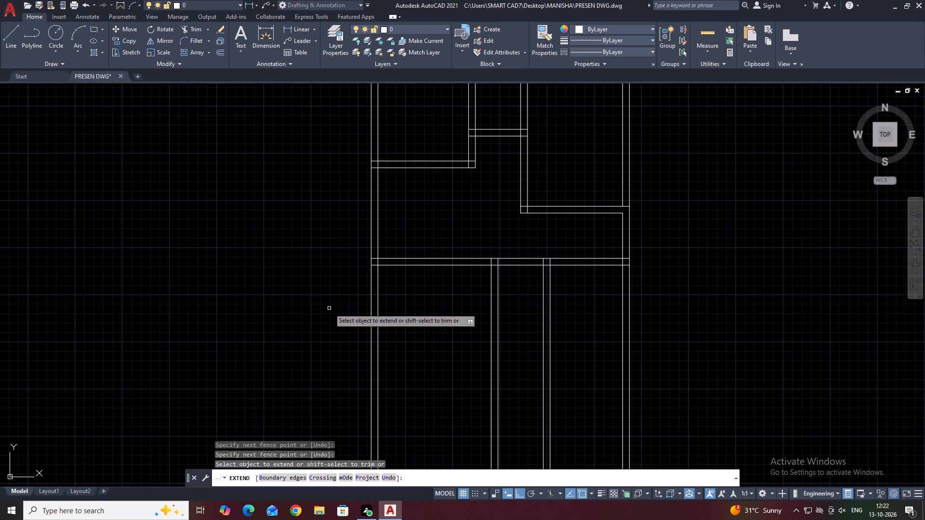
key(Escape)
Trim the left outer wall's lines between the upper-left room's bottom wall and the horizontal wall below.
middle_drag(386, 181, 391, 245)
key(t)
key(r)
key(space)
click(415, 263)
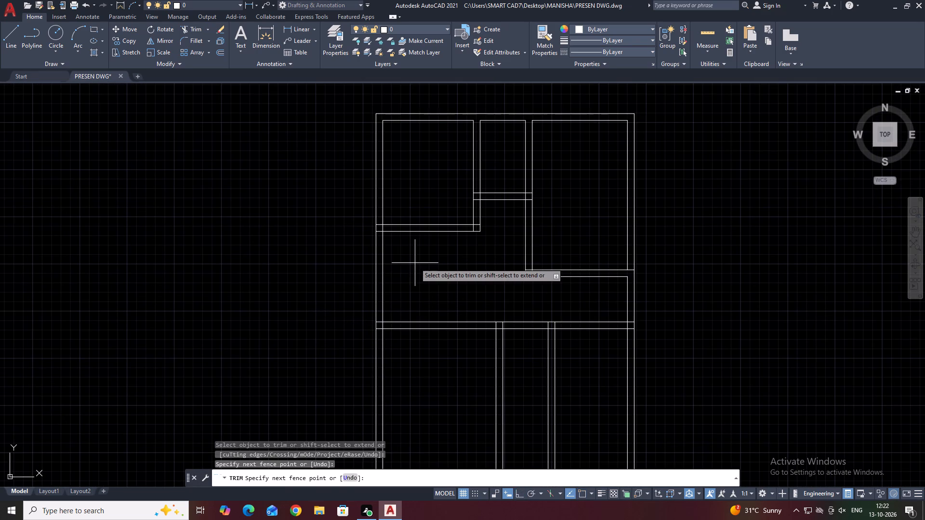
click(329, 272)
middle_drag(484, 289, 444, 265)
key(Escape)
Draw a 5' vertical line from the lower-left corner of the right-hand room down to the horizontal wall.
middle_drag(605, 265, 595, 286)
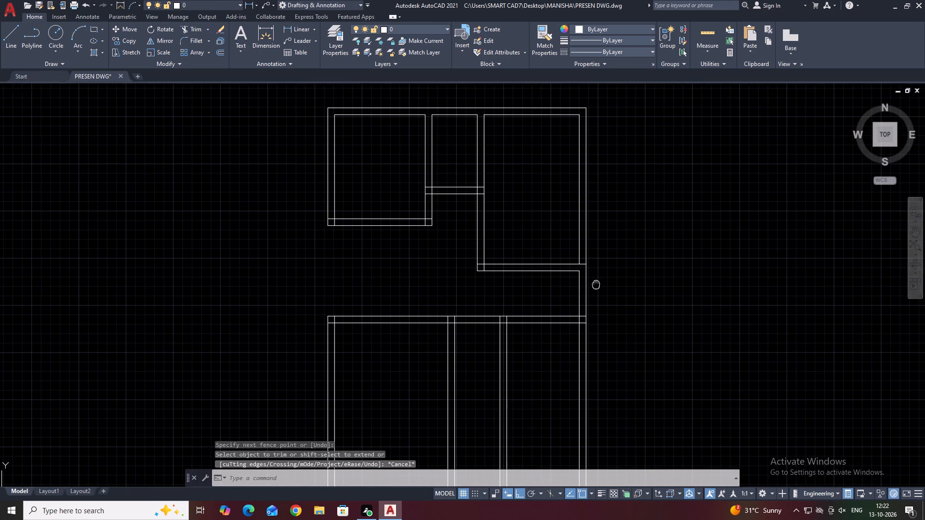
middle_drag(595, 286, 595, 286)
scroll(440, 265, up, 1)
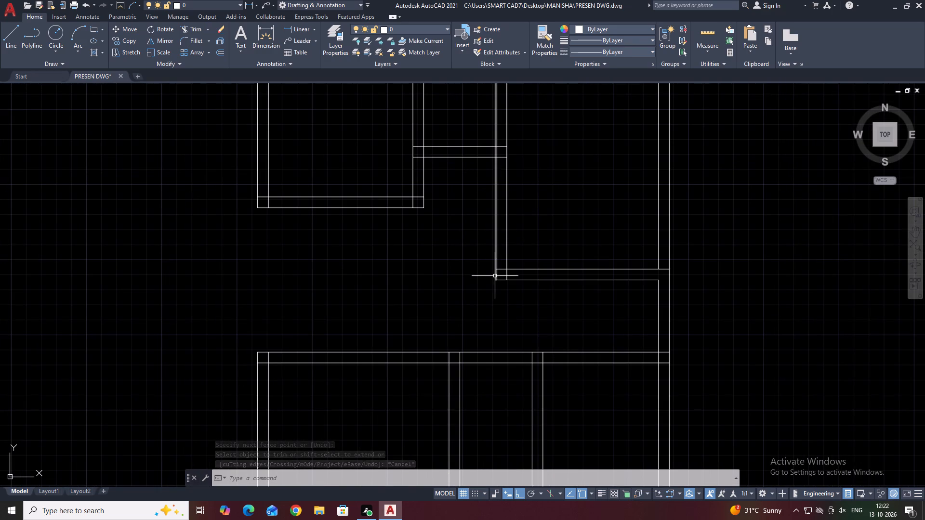
text(L)
key(space)
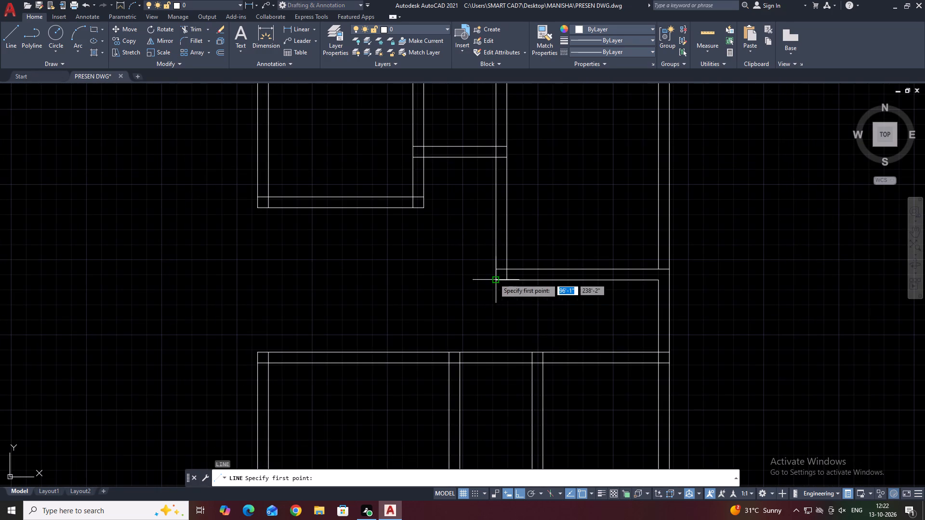
click(493, 278)
click(493, 354)
key(Escape)
Offset the 5' vertical line 14'3" leftwards.
middle_drag(577, 288, 562, 286)
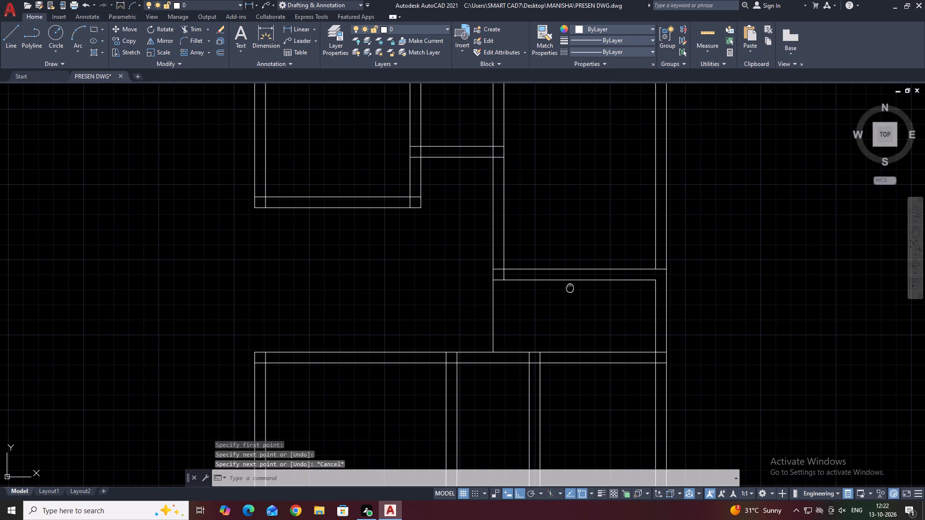
middle_drag(562, 286, 536, 284)
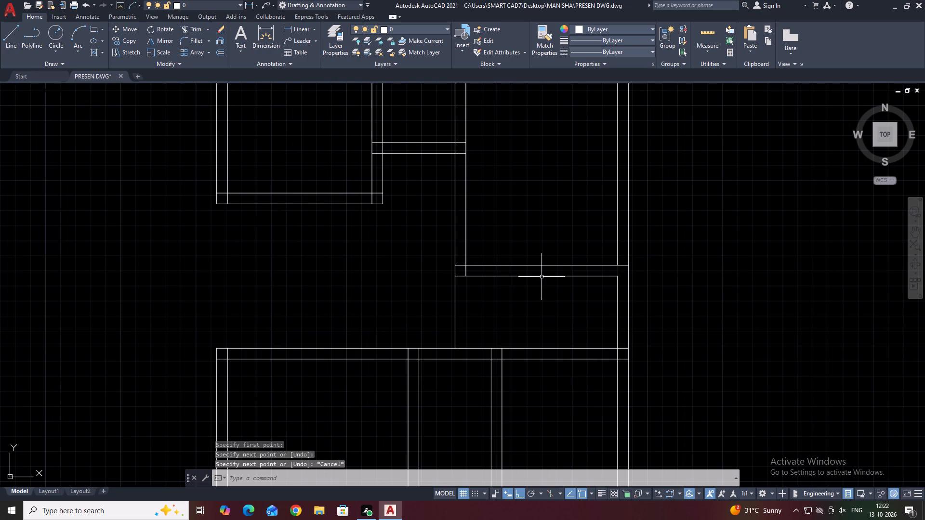
drag(485, 296, 471, 297)
click(420, 307)
text(O)
key(space)
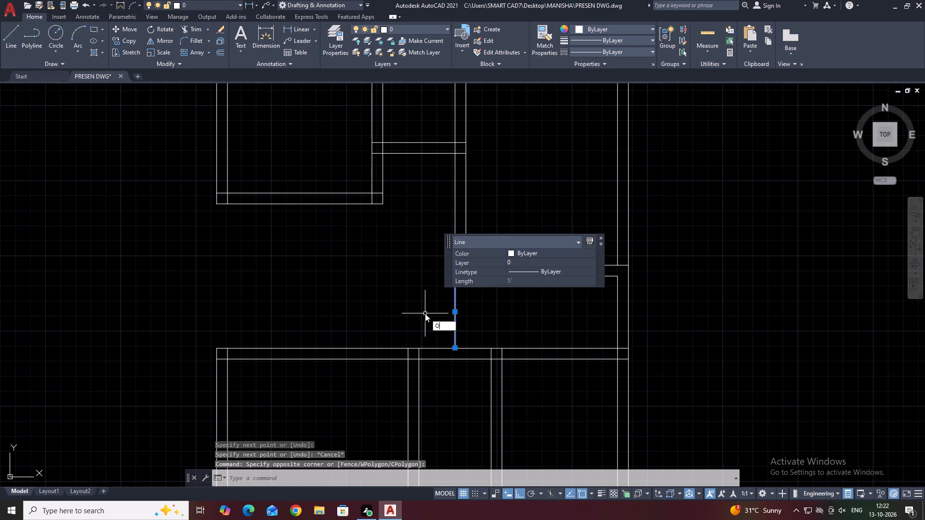
text(14'6)
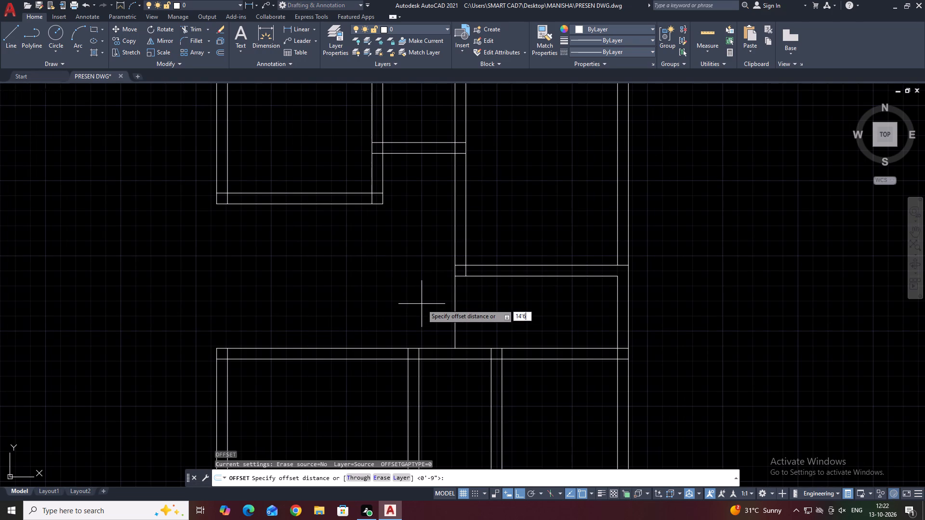
key(BackSpace)
key(3)
key(Return)
click(281, 318)
key(space)
Offset the new short vertical line 9" leftwards to form a wall.
click(247, 290)
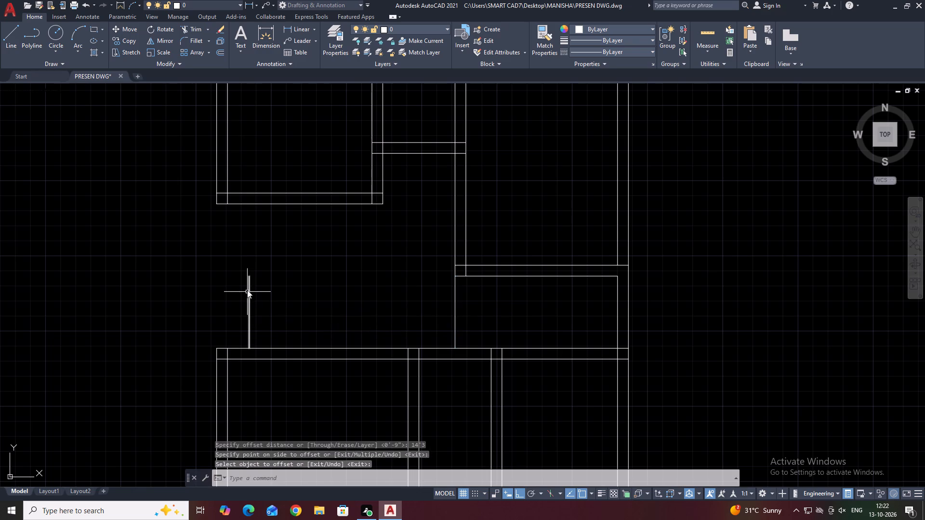
click(230, 309)
click(256, 295)
drag(220, 273, 219, 268)
text(O 9)
key(space)
click(167, 284)
key(Escape)
Offset the left line of the new short wall 5' leftwards, beyond the left outer wall.
click(239, 297)
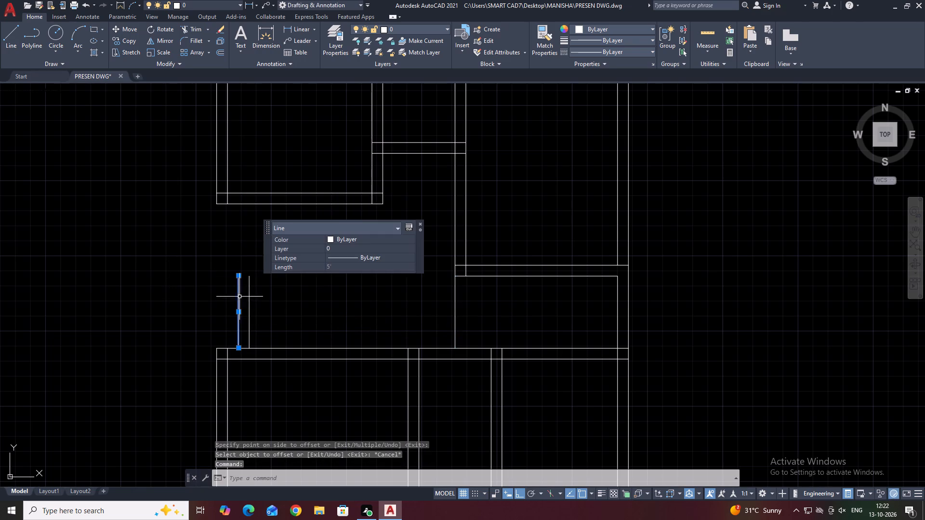
key(o)
key(space)
middle_drag(233, 295, 285, 329)
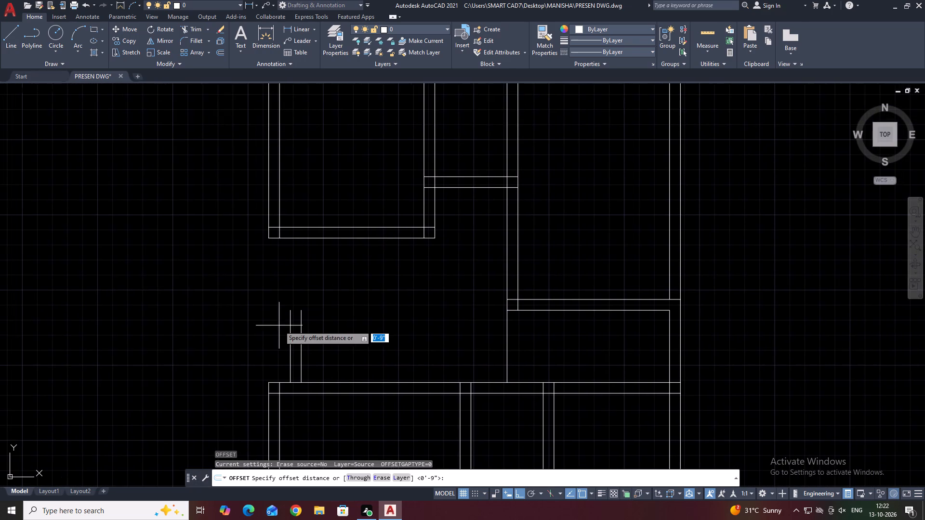
text(5')
key(Return)
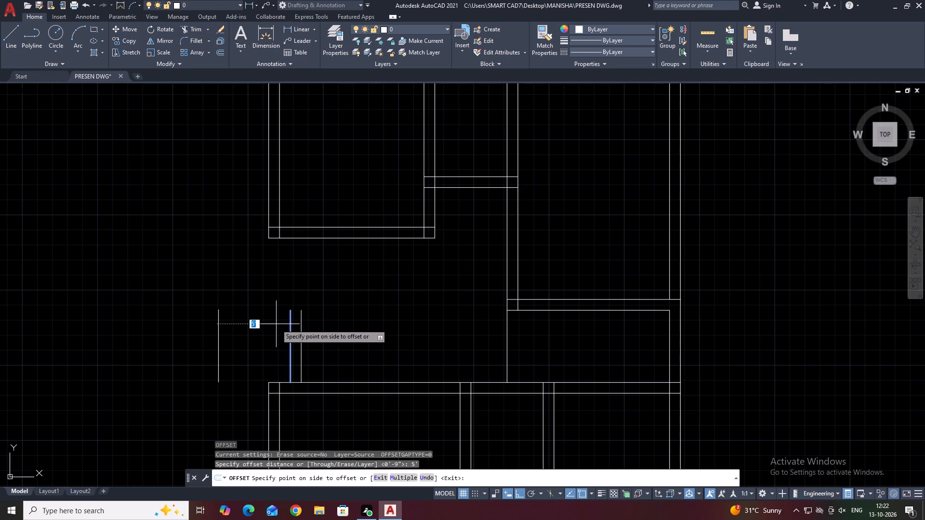
click(182, 361)
key(Escape)
Offset the far-left short vertical line 9" leftwards to form a wall.
click(228, 322)
click(199, 297)
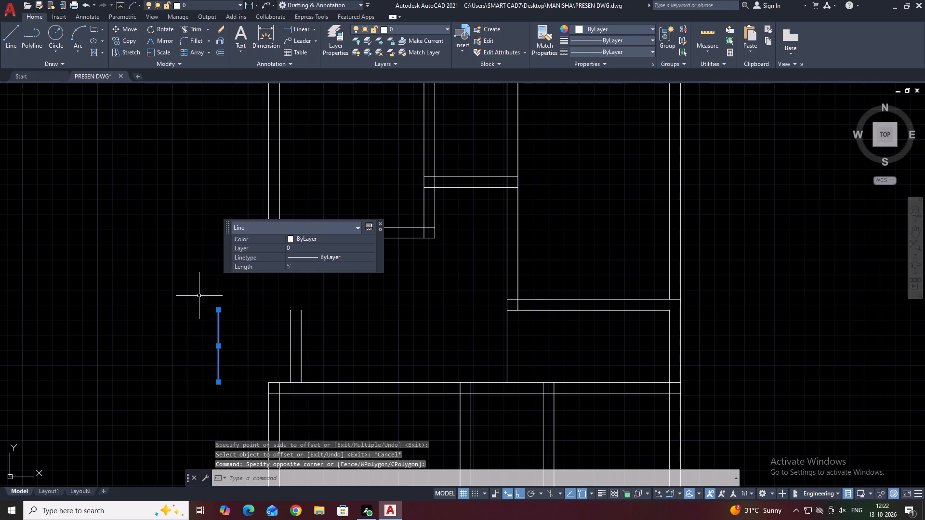
text(O 9)
key(space)
click(169, 311)
middle_drag(346, 325, 365, 221)
key(Escape)
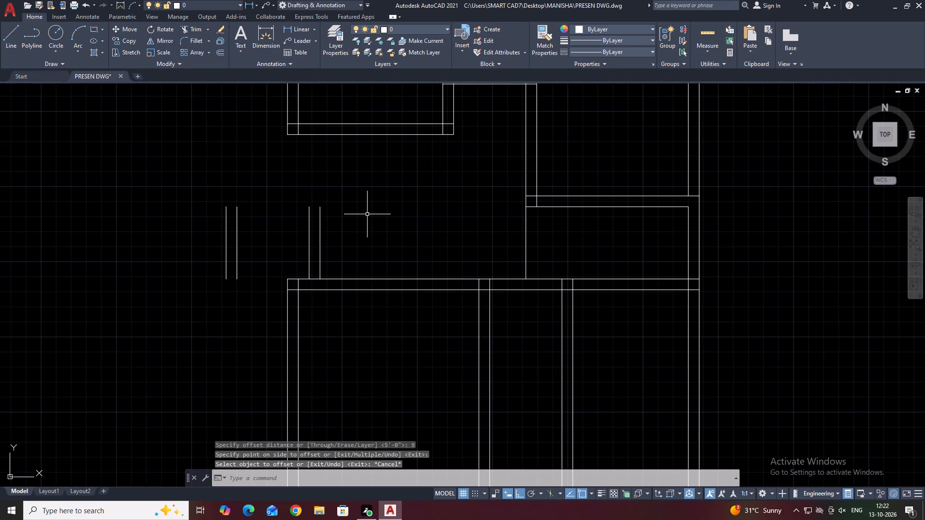
Fillet the far-left wall's inner line to the horizontal wall's upper line and the upper-left room's lowest wall line.
text(F)
key(space)
click(296, 278)
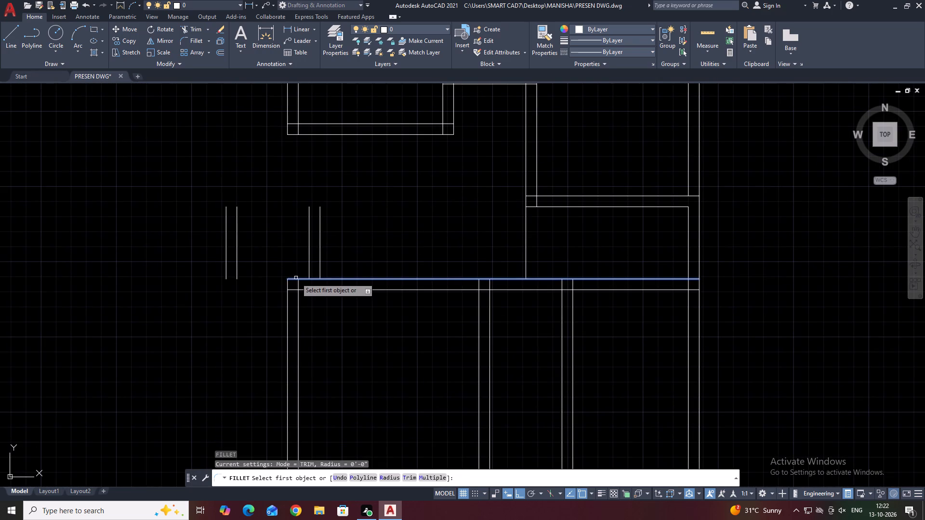
click(238, 262)
click(234, 255)
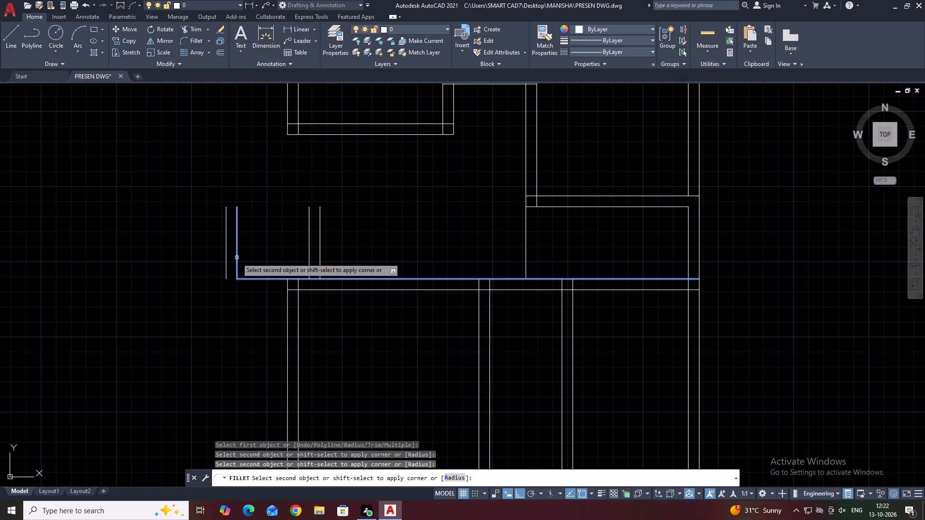
click(237, 258)
click(195, 39)
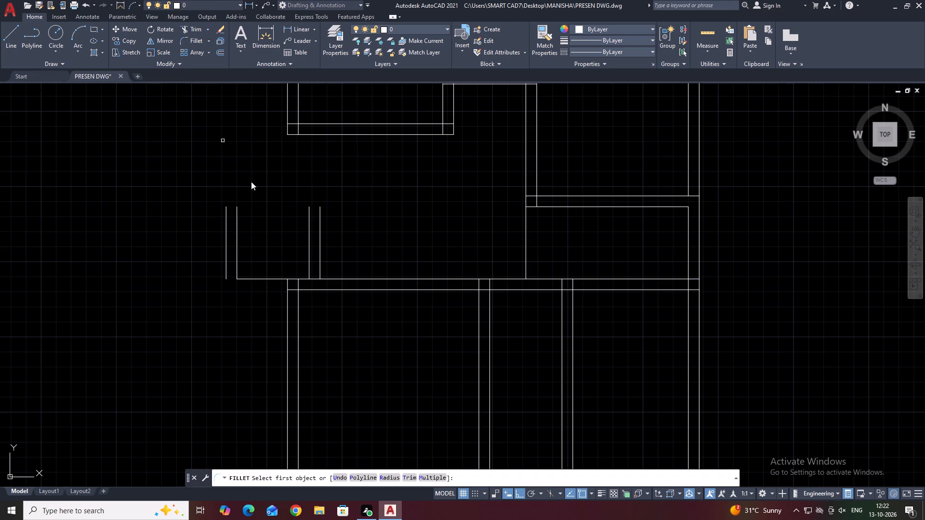
click(312, 134)
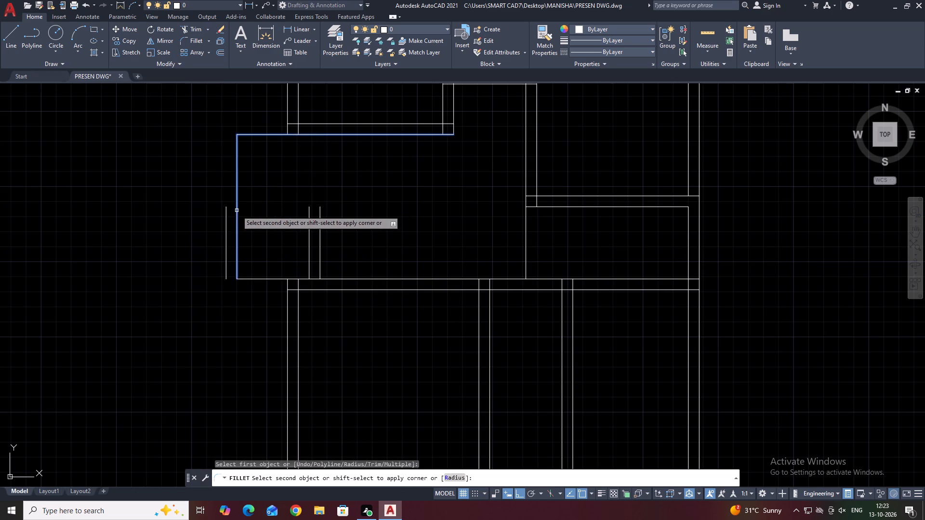
click(237, 210)
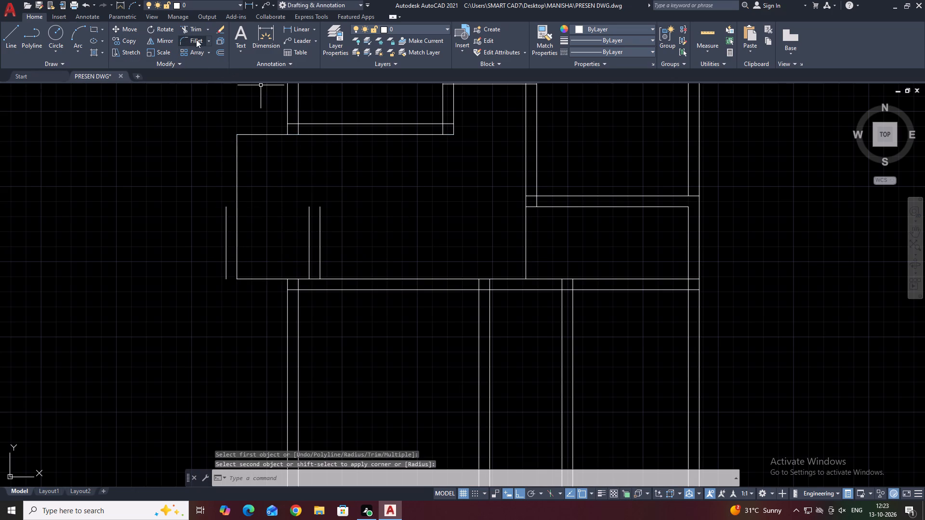
Fillet the far-left wall's outer line to the upper line of the wall above and the lower line of the wall below.
click(196, 39)
click(226, 218)
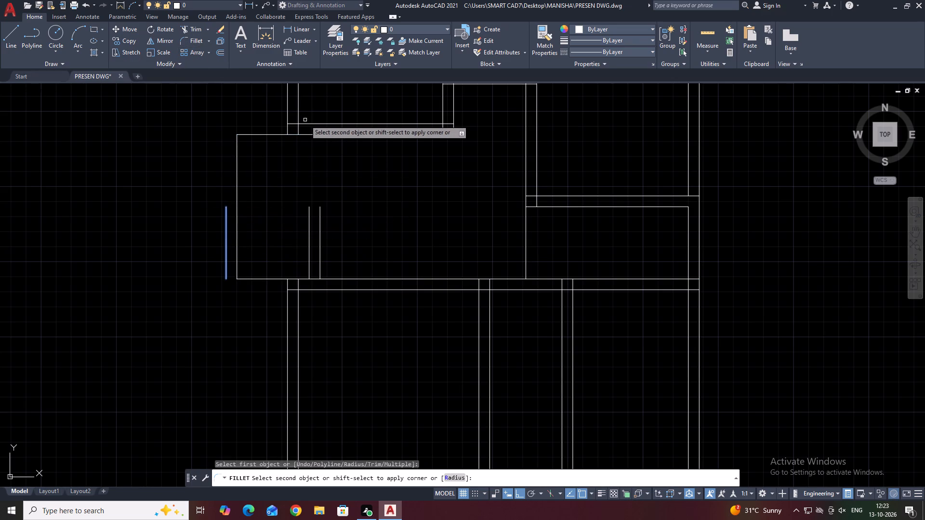
click(306, 123)
click(203, 40)
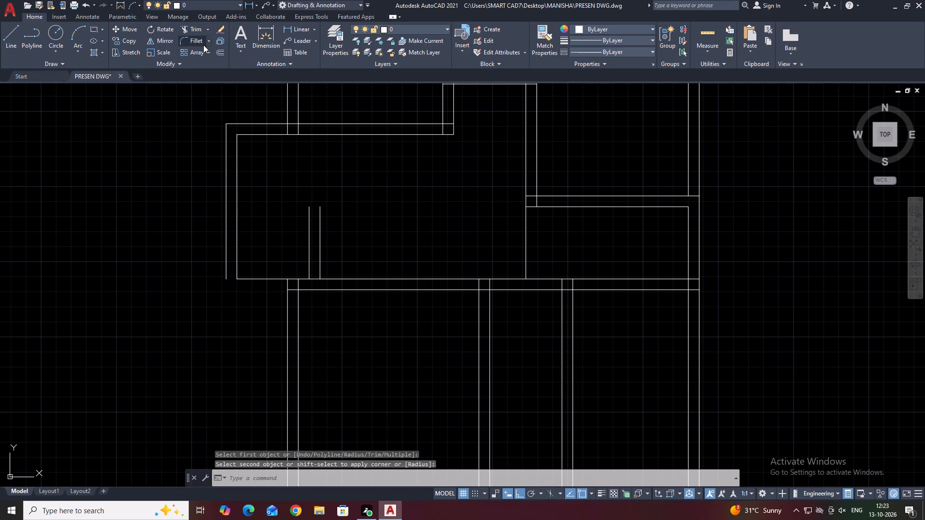
click(311, 291)
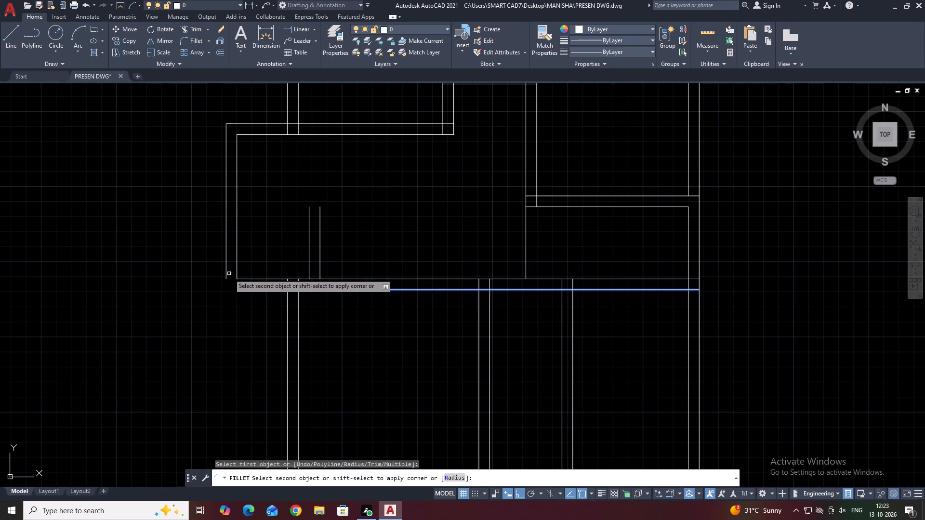
click(226, 272)
Extend both lines of the short vertical wall near the far-left wall through the horizontal walls above and below.
middle_drag(306, 230, 337, 298)
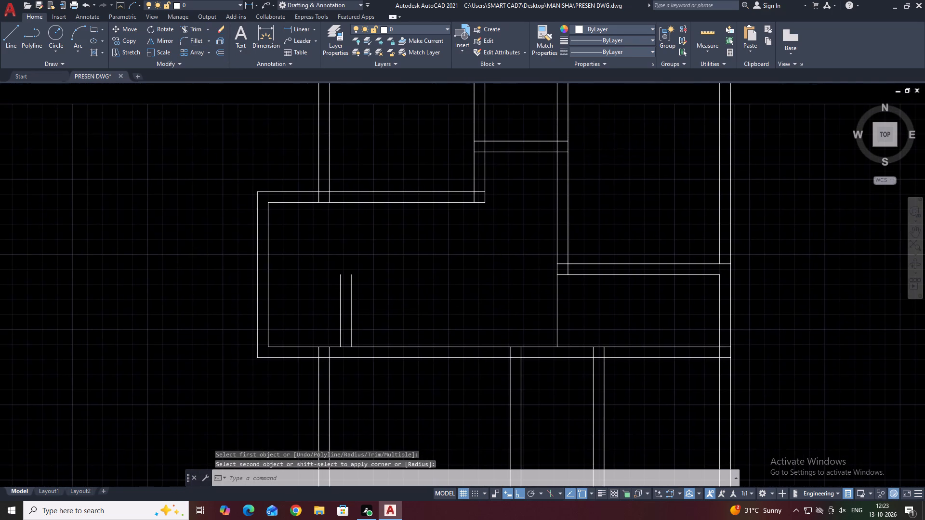
text(EX)
key(space)
drag(399, 303, 394, 304)
click(280, 299)
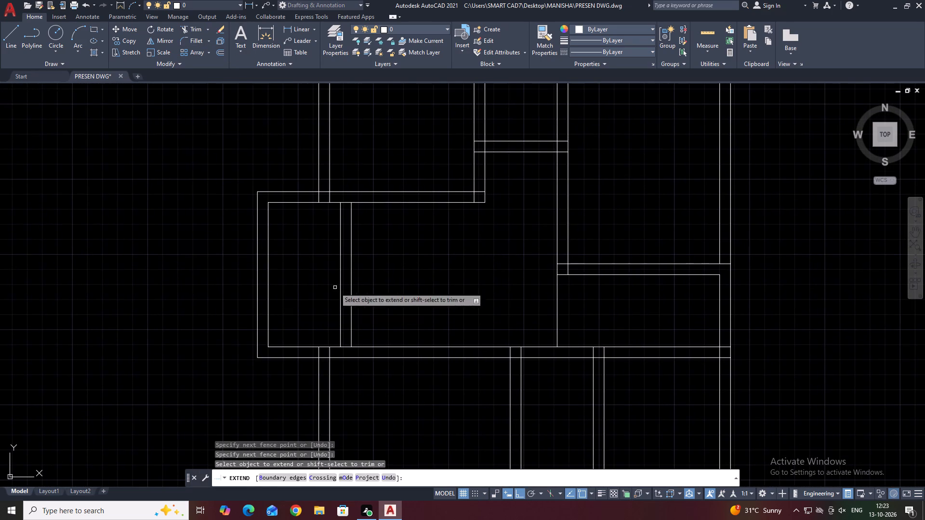
drag(402, 275, 395, 274)
click(331, 254)
click(390, 261)
click(321, 294)
middle_drag(386, 260, 365, 285)
key(Escape)
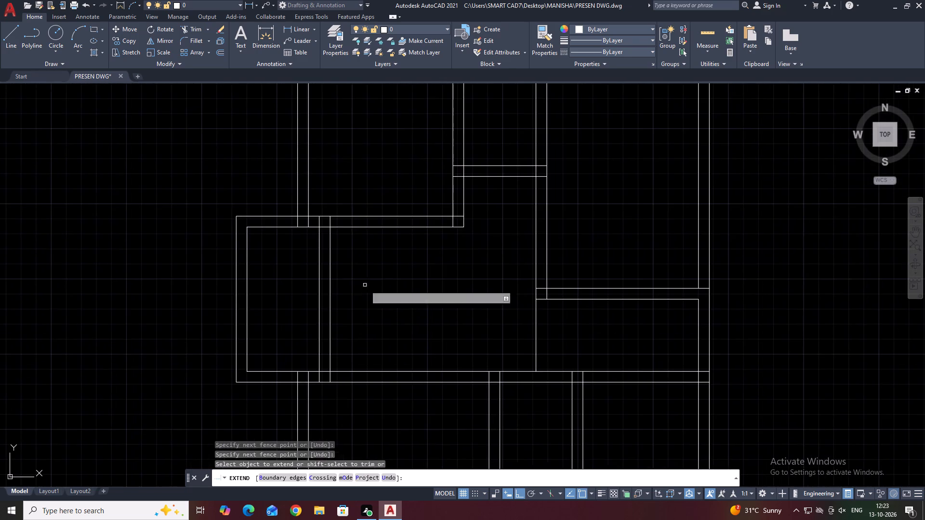
Trim the overlapping lines where the left outer wall and extended short wall meet the horizontal wall above.
middle_drag(352, 271, 330, 287)
key(t)
text(R)
key(space)
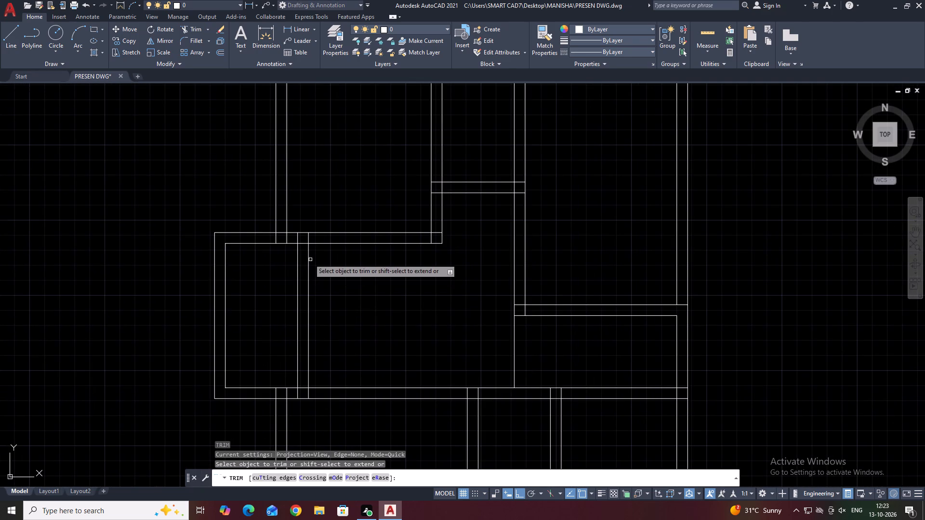
scroll(277, 235, up, 2)
click(245, 236)
click(333, 236)
click(334, 240)
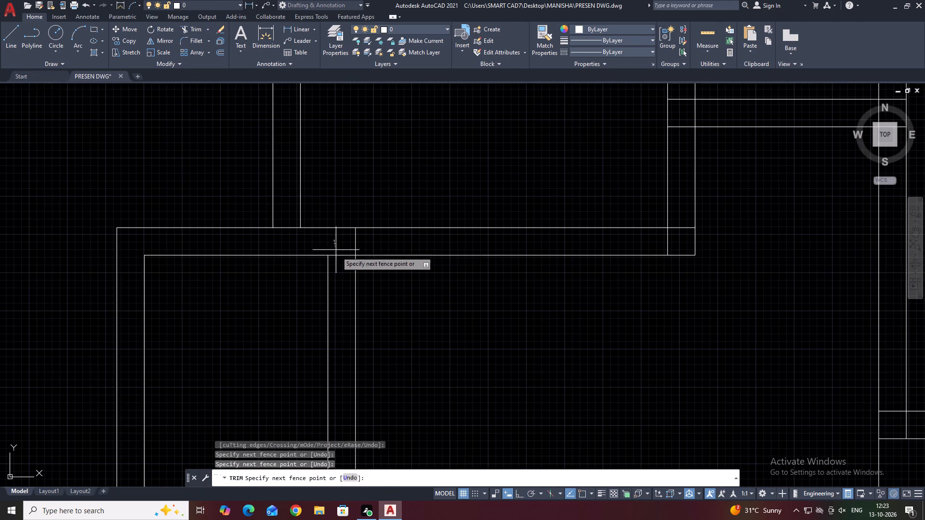
click(338, 259)
Trim the overlapping lines where the left outer wall and extended short wall meet the horizontal wall below.
scroll(388, 208, down, 5)
scroll(375, 275, up, 3)
scroll(334, 262, up, 2)
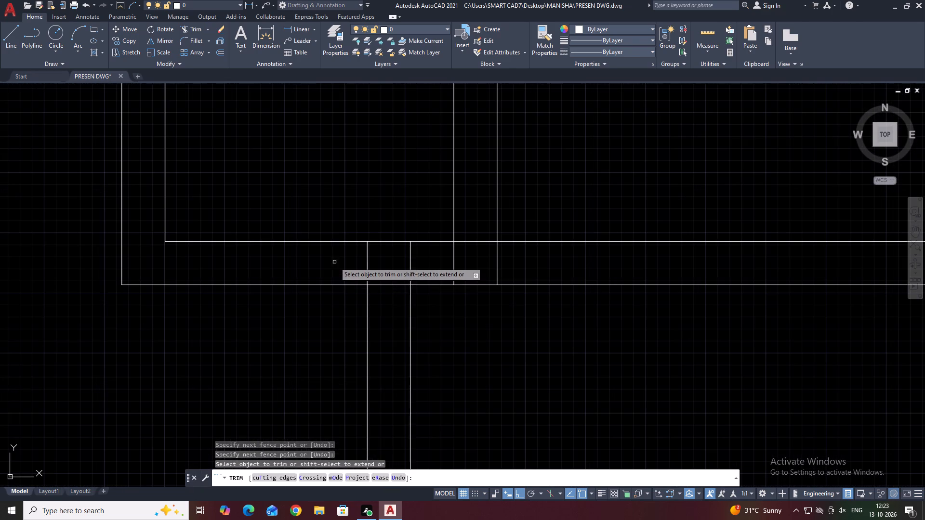
click(333, 269)
click(443, 260)
click(482, 231)
click(452, 270)
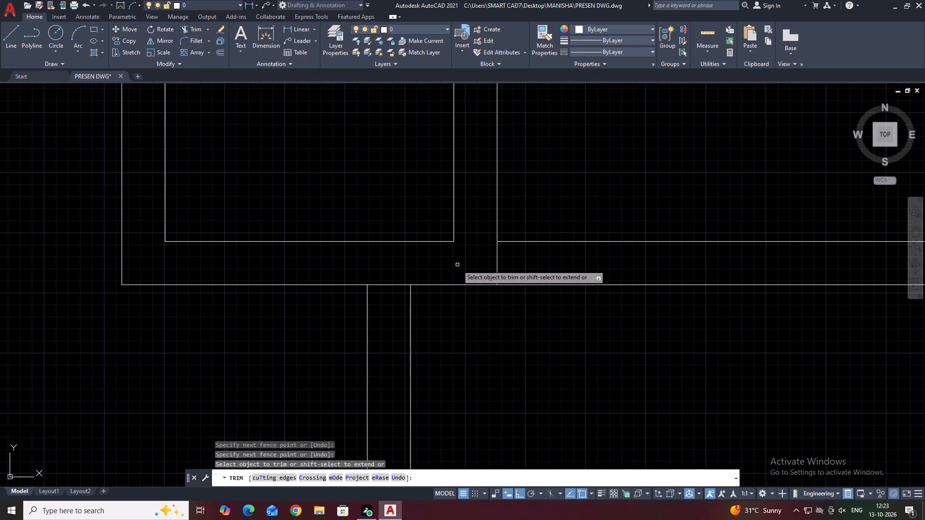
click(516, 256)
click(464, 268)
scroll(476, 268, down, 5)
key(Escape)
Offset the lower line of the long horizontal wall 11' downwards.
middle_drag(484, 237, 357, 324)
scroll(357, 324, down, 3)
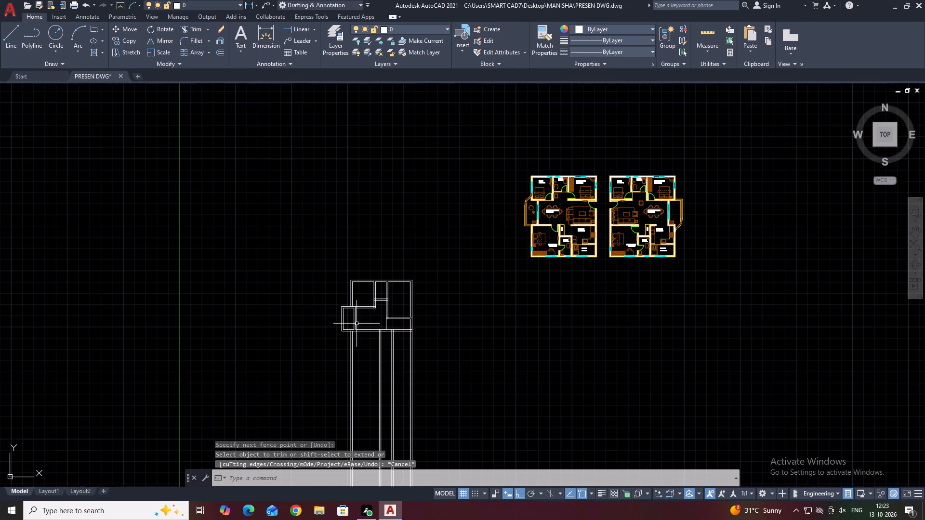
middle_drag(365, 347, 389, 320)
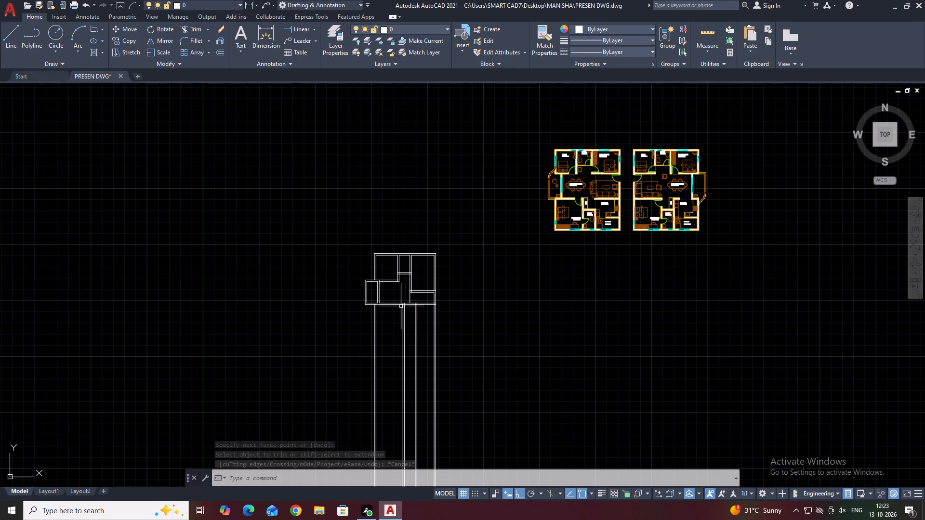
scroll(407, 304, up, 3)
click(366, 309)
key(o)
key(space)
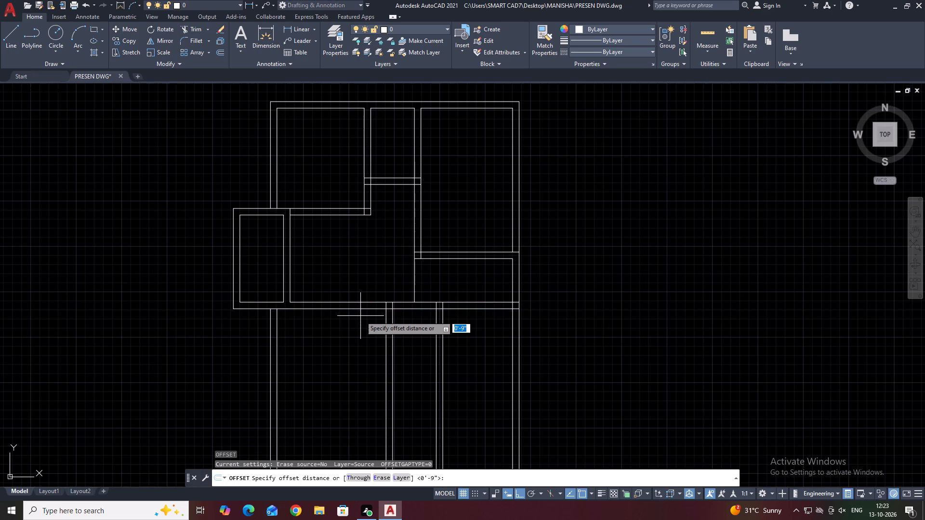
text(11')
key(Return)
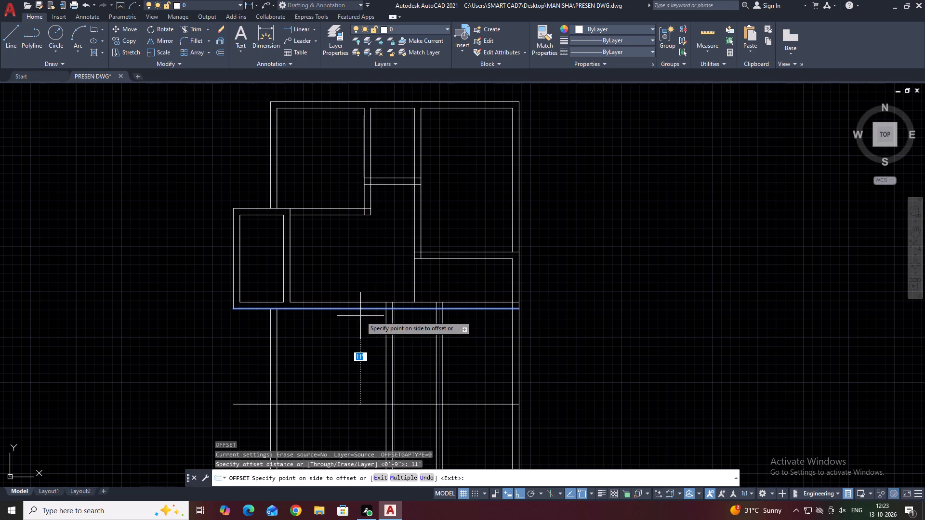
click(342, 359)
middle_drag(322, 404, 317, 318)
key(space)
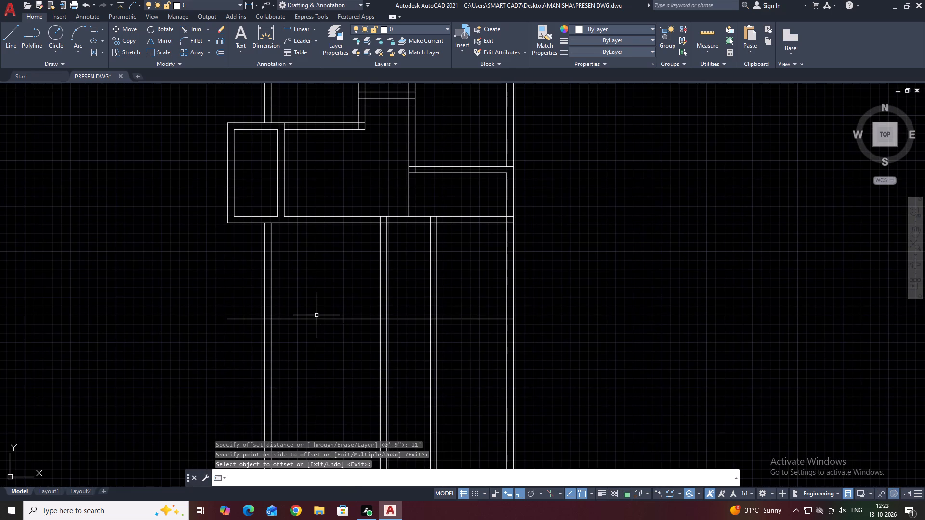
Offset the new lower horizontal line 9" downwards to form the bottom wall.
click(317, 315)
click(310, 335)
text(O 9)
key(space)
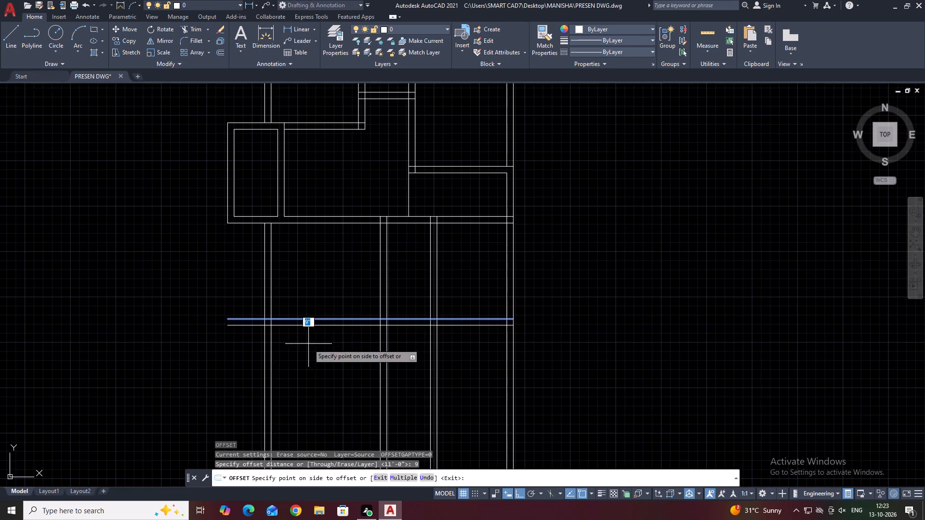
drag(304, 374, 310, 394)
text(TR)
key(space)
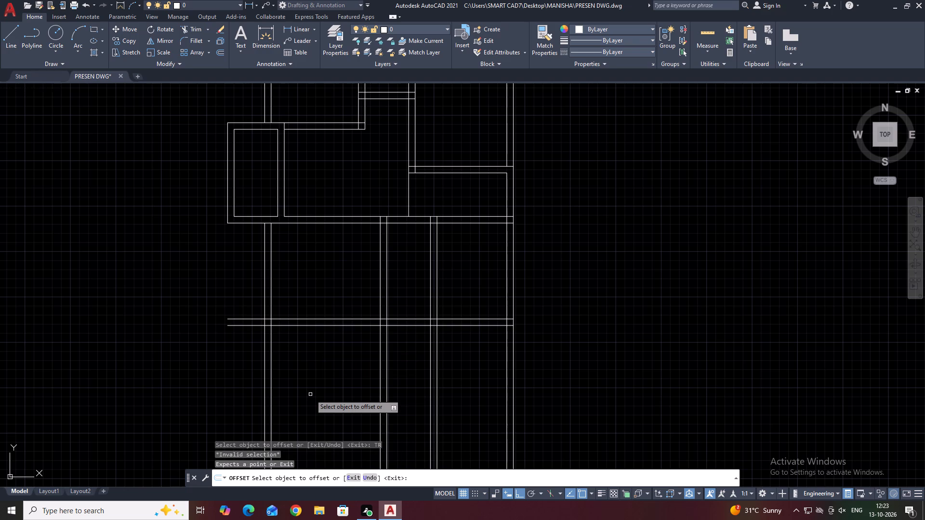
key(Escape)
Trim the bottom wall's overhang beyond the left outer wall and all vertical wall lines below the bottom wall.
key(t)
text(R)
key(space)
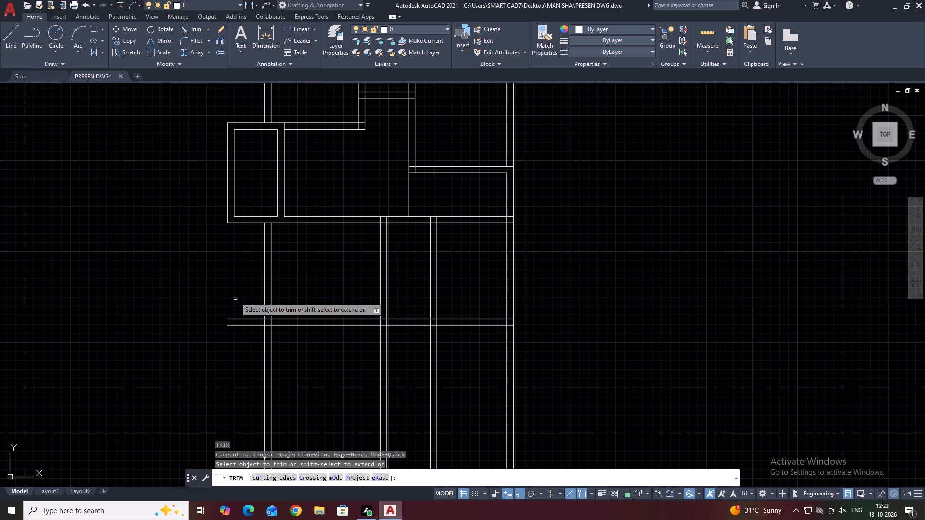
click(235, 290)
click(232, 347)
middle_drag(317, 293, 333, 323)
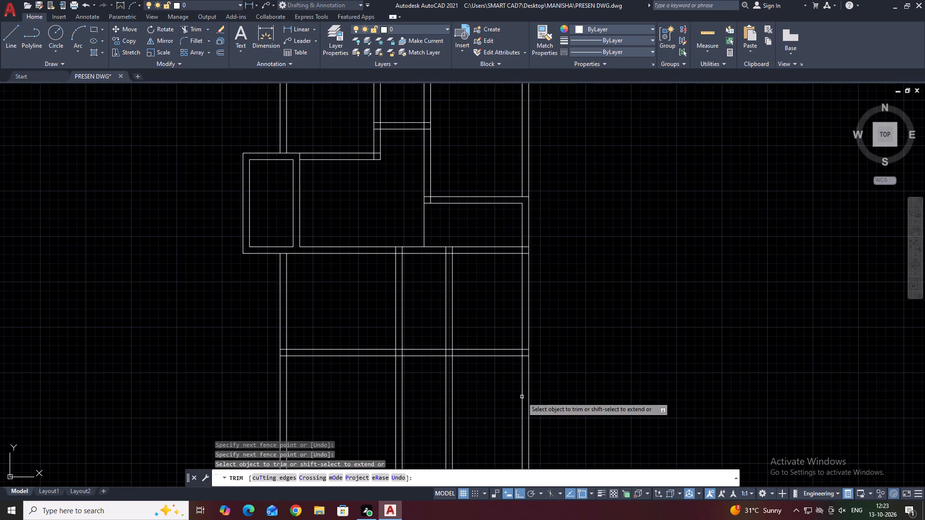
drag(571, 388, 559, 388)
click(226, 387)
click(562, 377)
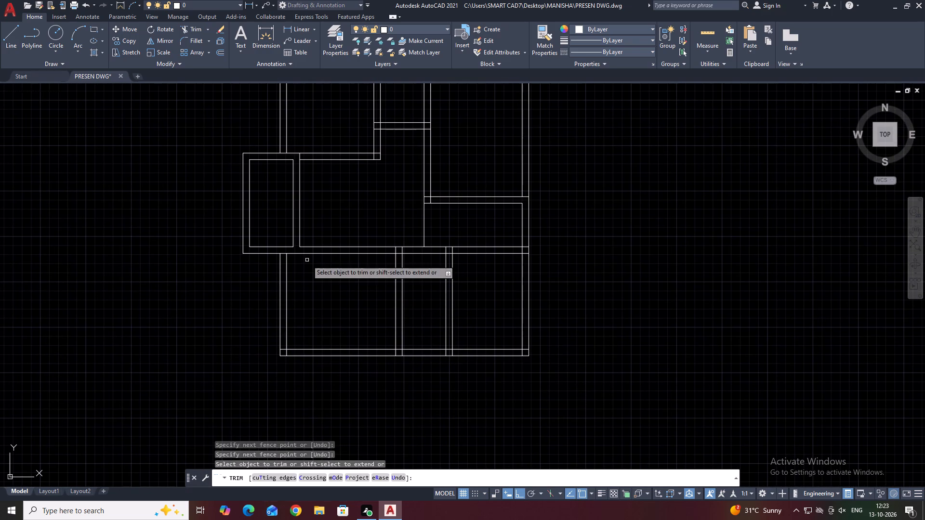
key(Escape)
Measure the width and height of the lower-left room with the Quick measure tool.
middle_drag(450, 242, 403, 240)
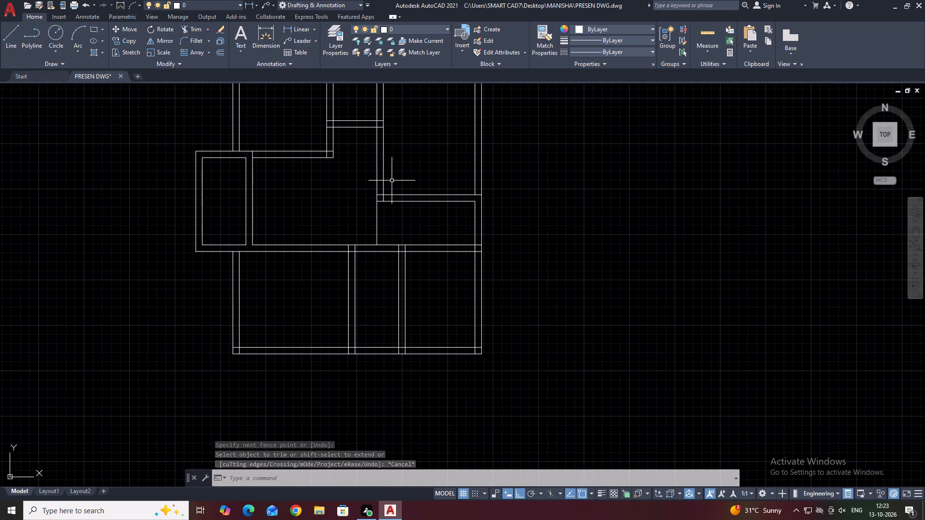
click(715, 32)
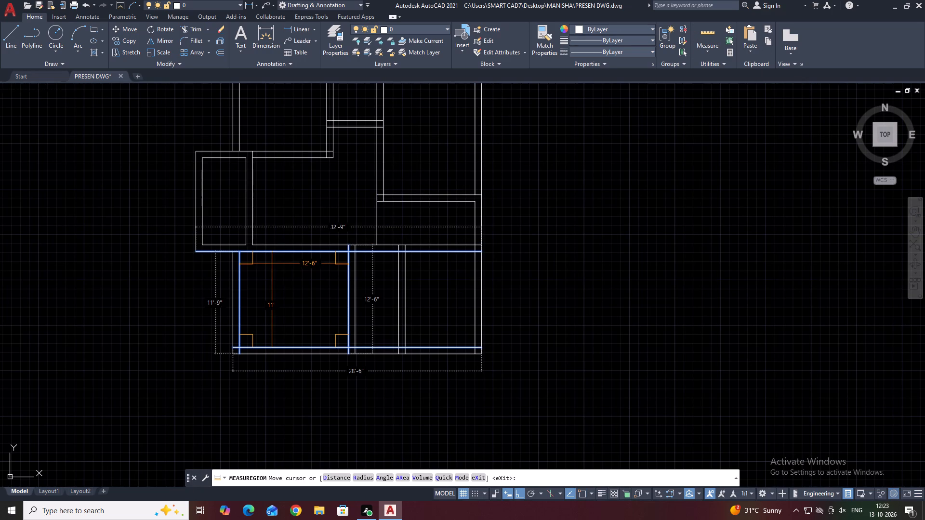
right_click(272, 263)
click(289, 278)
Trim the overlapping lines inside the bottom wall where the two lower interior vertical walls meet it.
middle_drag(352, 278, 293, 368)
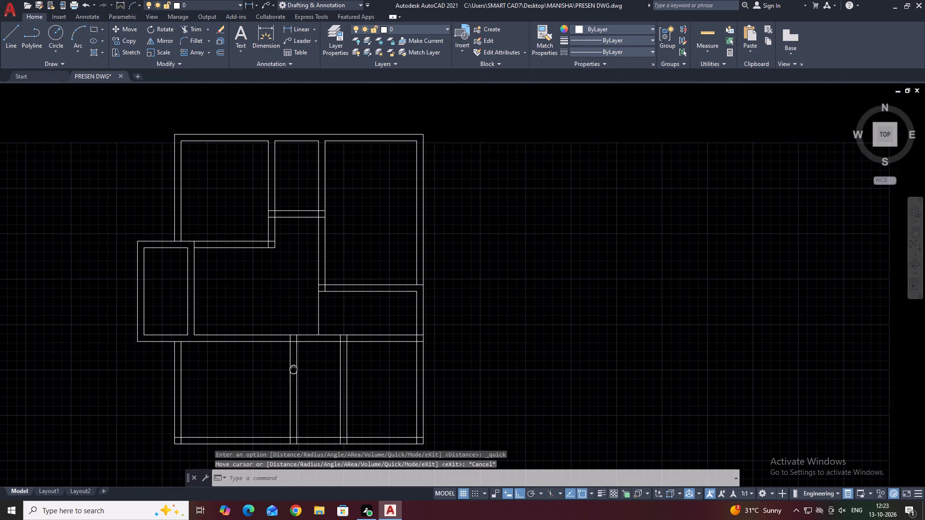
key(t)
text(R)
key(space)
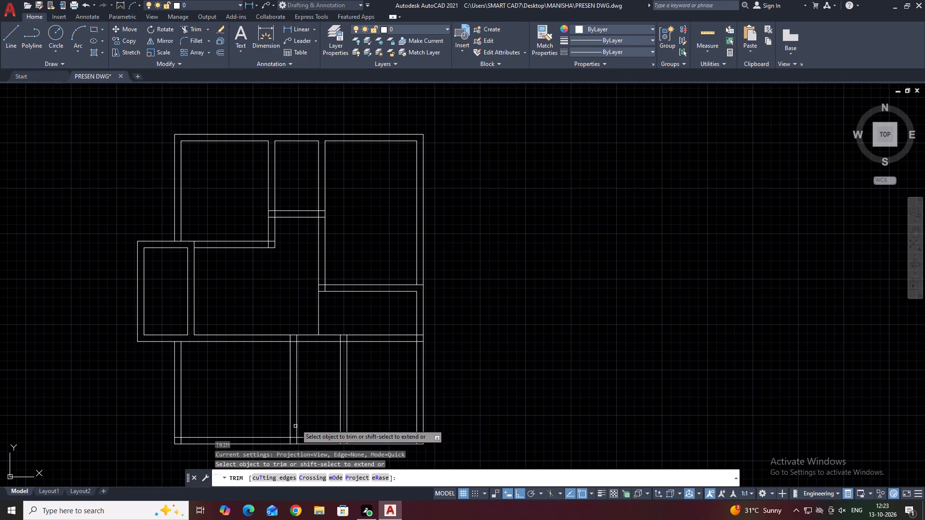
middle_drag(302, 417, 307, 318)
scroll(300, 350, up, 3)
click(289, 297)
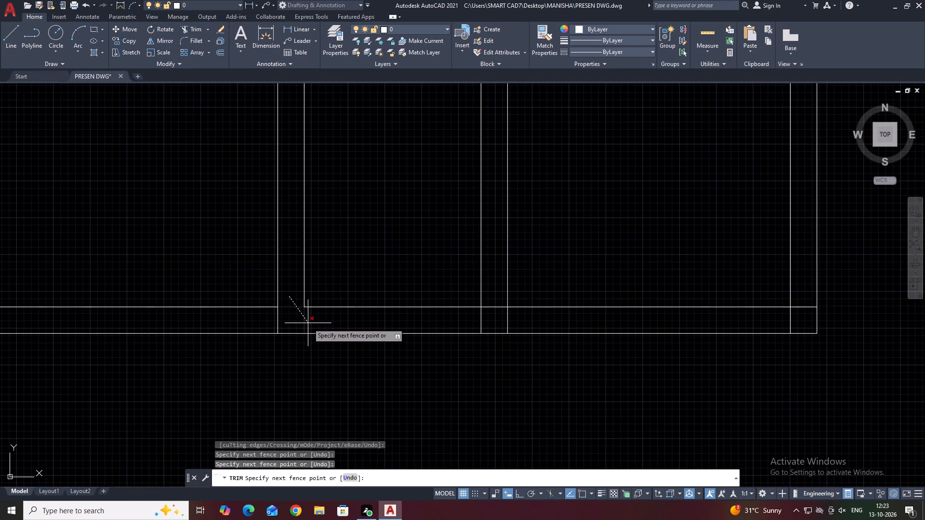
click(308, 323)
click(471, 326)
click(491, 304)
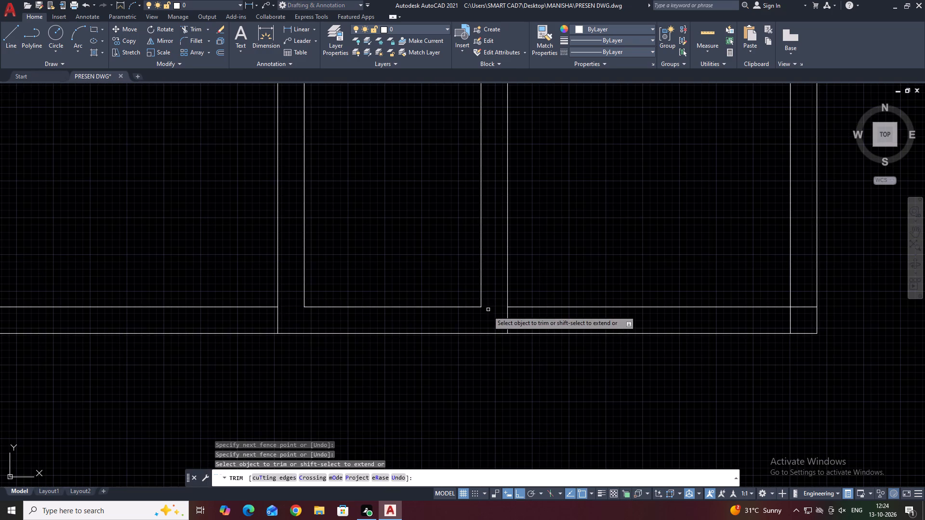
key(Escape)
Offset the inner bottom line of the narrow middle room 9' upwards.
click(455, 307)
middle_drag(455, 307, 457, 323)
key(o)
key(space)
middle_drag(426, 309, 427, 309)
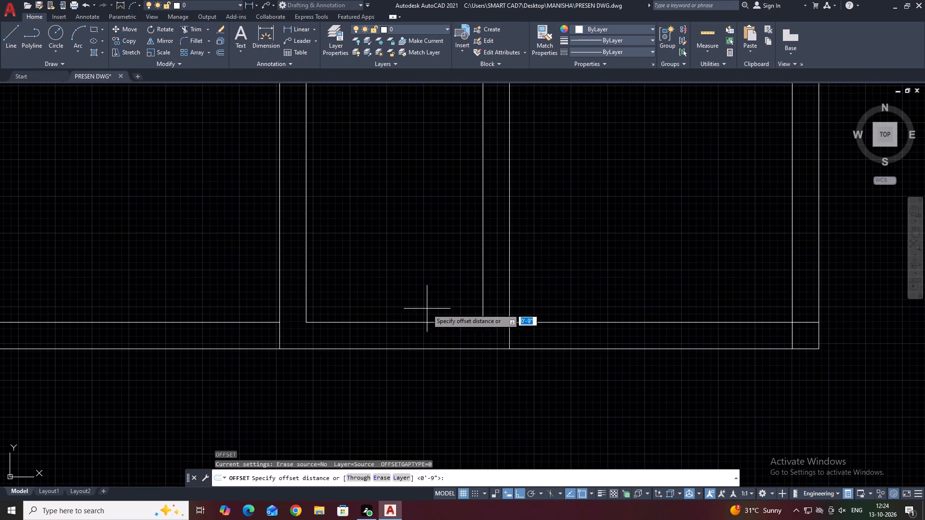
middle_drag(427, 309, 314, 388)
text(9')
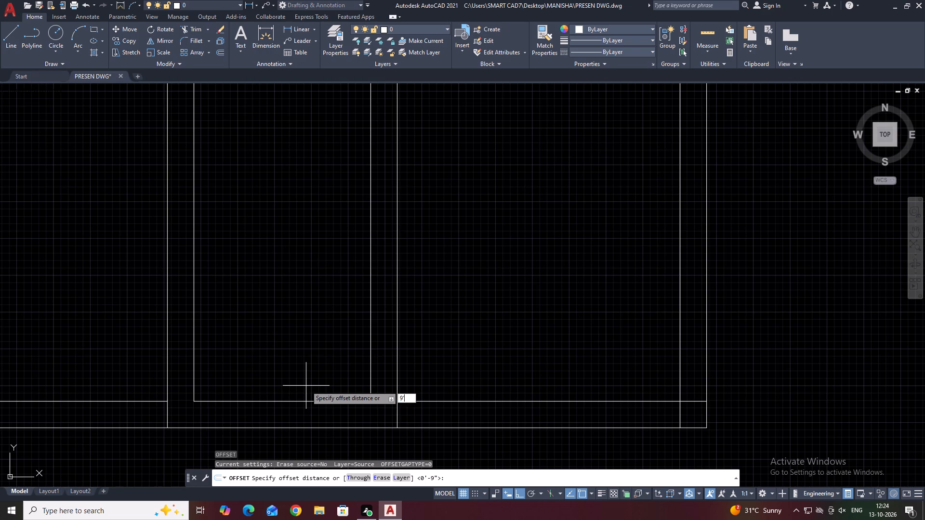
key(Return)
scroll(304, 390, down, 3)
click(301, 349)
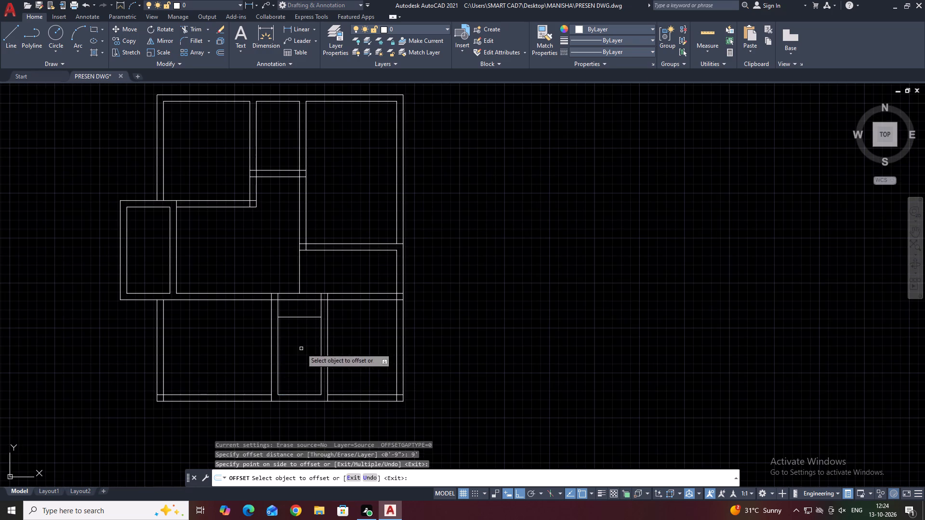
key(space)
Offset the narrow middle room's new horizontal line 9" upwards to form a wall.
scroll(300, 311, up, 3)
middle_drag(303, 312, 345, 369)
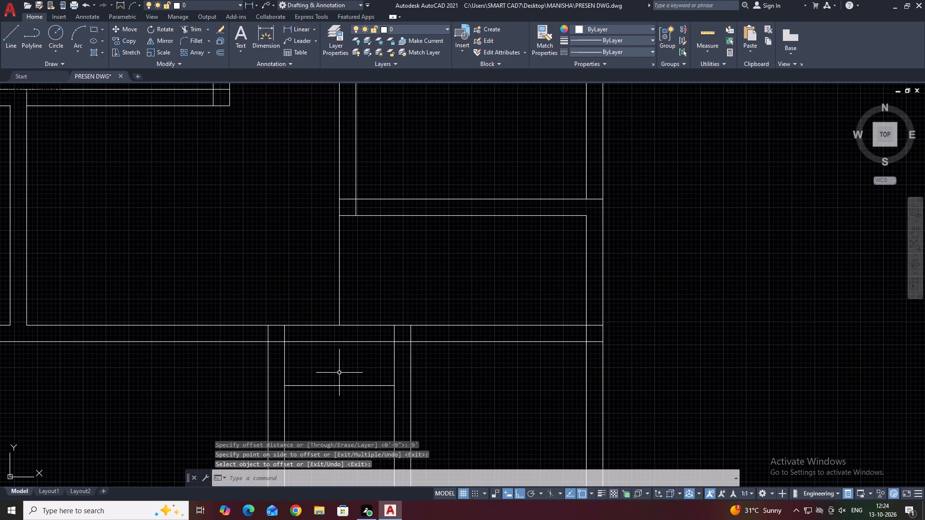
click(348, 363)
click(314, 414)
middle_drag(393, 424, 349, 378)
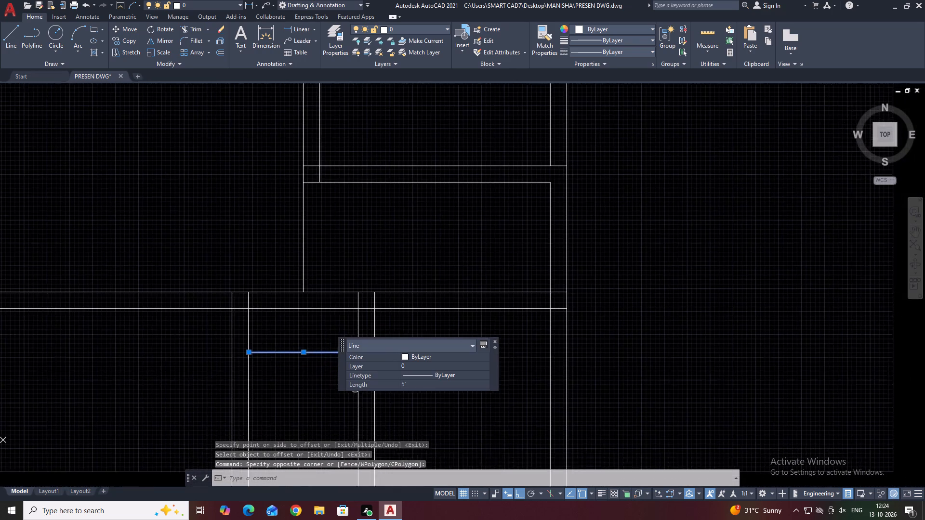
middle_drag(349, 378, 341, 365)
key(o)
key(space)
key(9)
key(space)
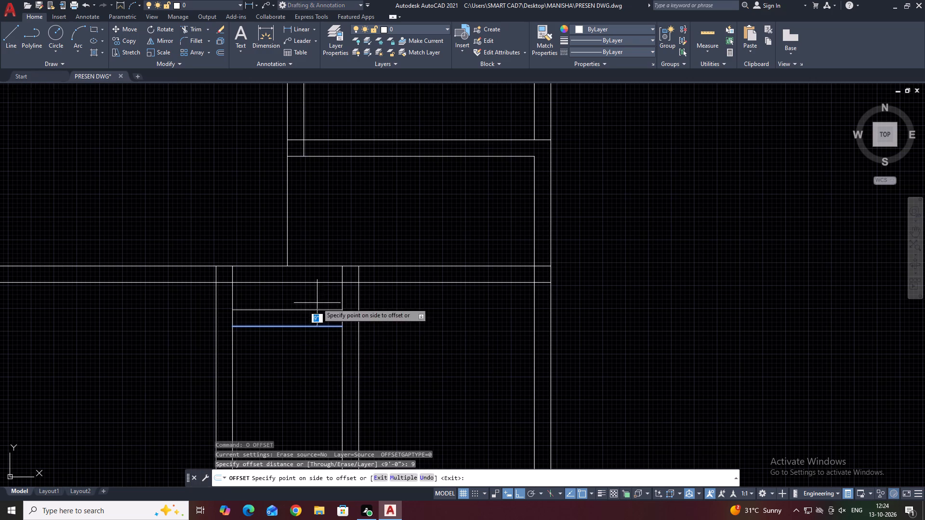
click(318, 296)
key(Escape)
Delete the short vertical line between the upper-right room's bottom wall and the horizontal wall below it.
middle_drag(320, 304, 410, 379)
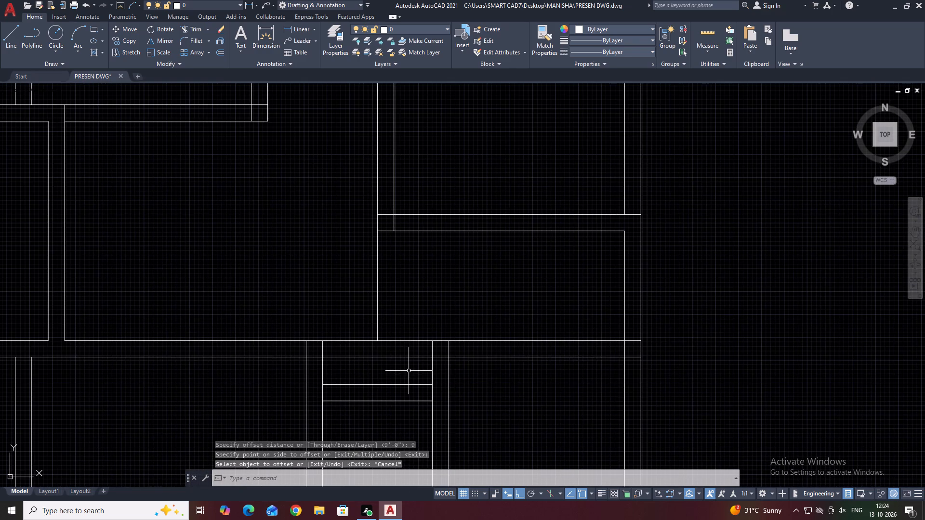
scroll(414, 378, down, 1)
middle_drag(466, 413, 429, 336)
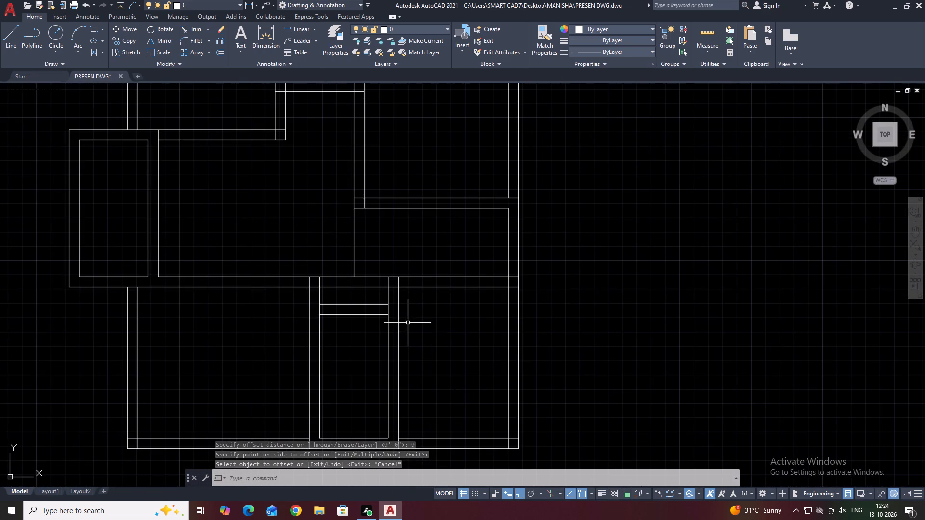
click(380, 240)
click(345, 251)
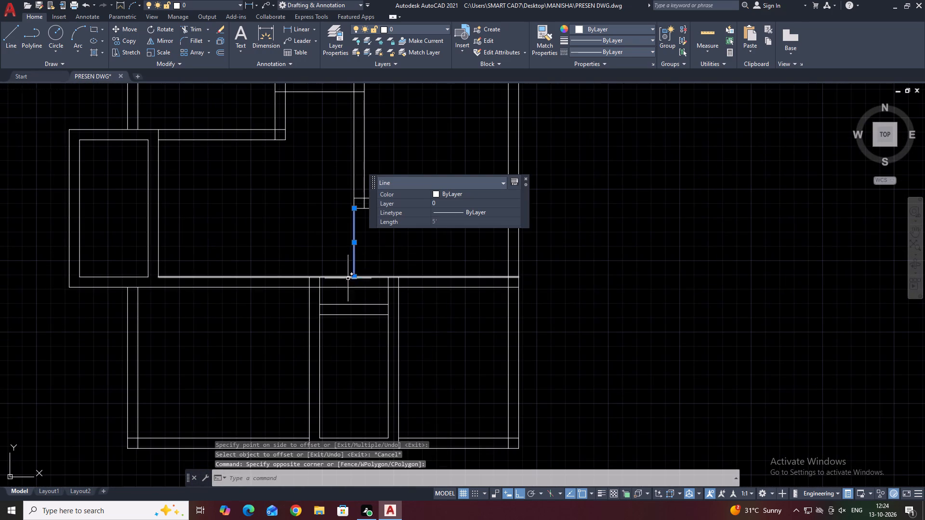
key(Delete)
Trim away both lines of the horizontal wall above the narrow middle room and across the lower-right area.
middle_drag(387, 309, 396, 280)
text(TR)
key(space)
click(360, 215)
click(362, 261)
middle_drag(446, 251, 442, 244)
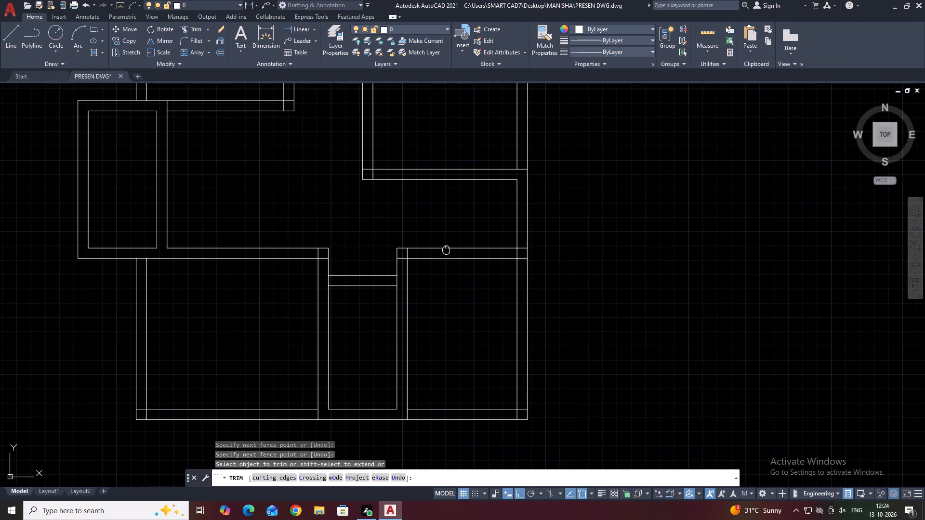
middle_drag(442, 244, 416, 215)
middle_drag(443, 251, 421, 251)
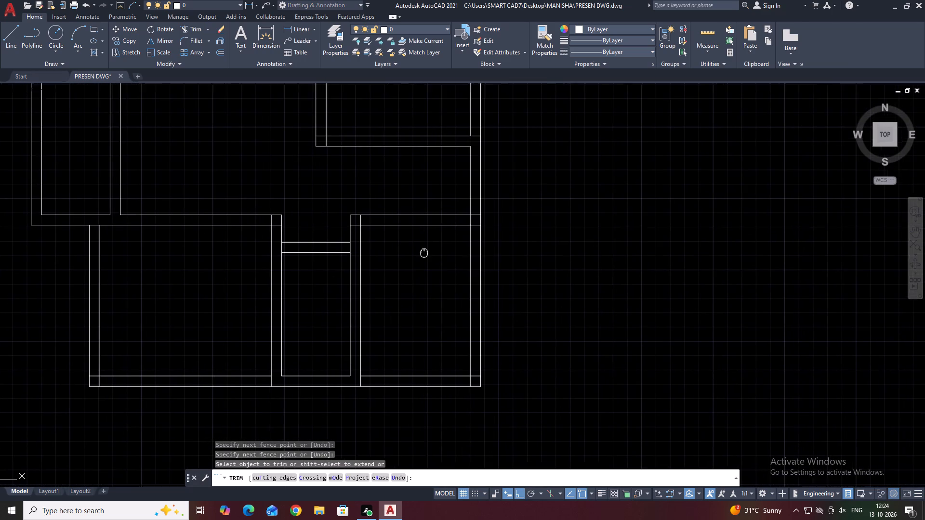
middle_drag(421, 251, 417, 248)
middle_drag(408, 213, 416, 238)
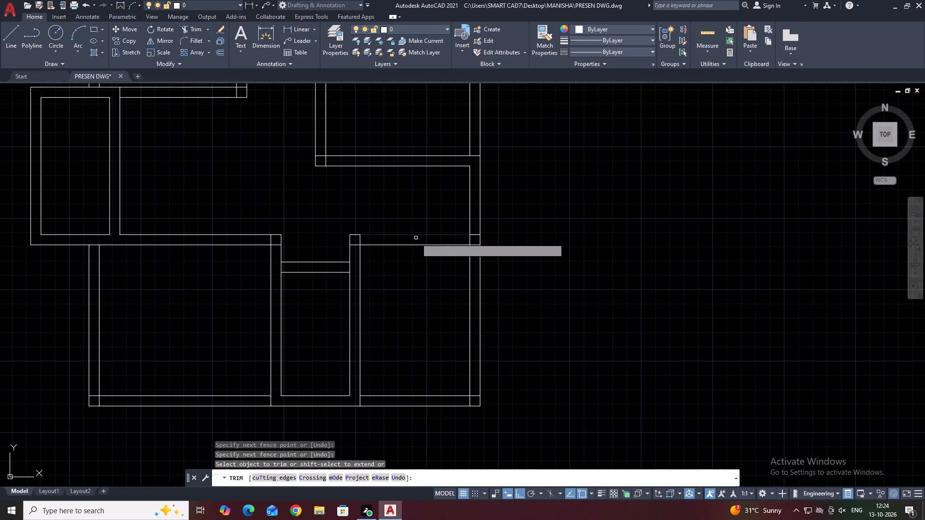
click(447, 212)
click(430, 267)
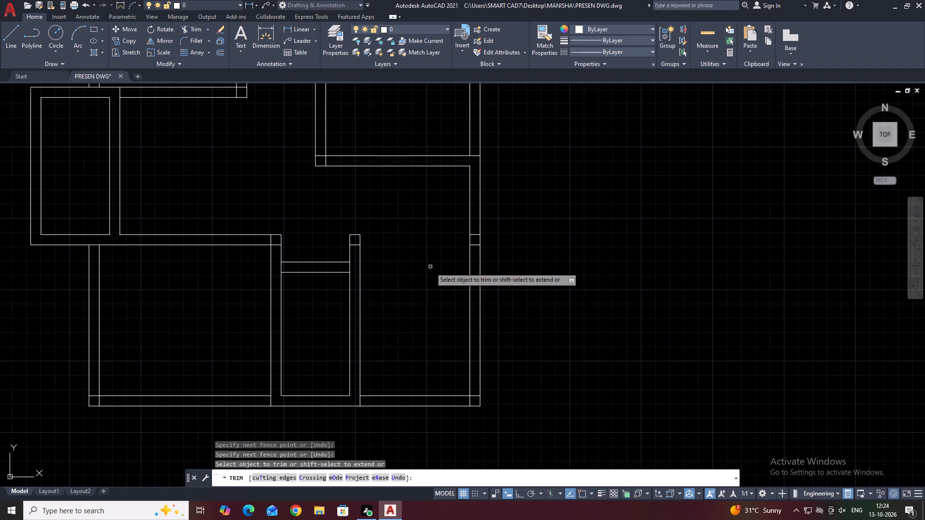
key(Escape)
Offset the lower line of the upper-right room's bottom wall 11' downwards.
click(402, 164)
click(394, 184)
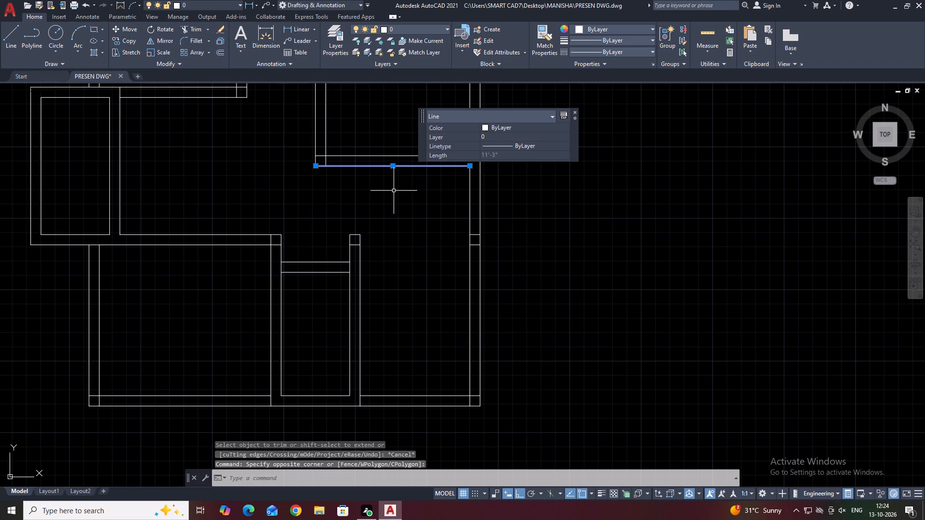
text(O)
key(space)
text(11')
key(Return)
click(393, 196)
key(space)
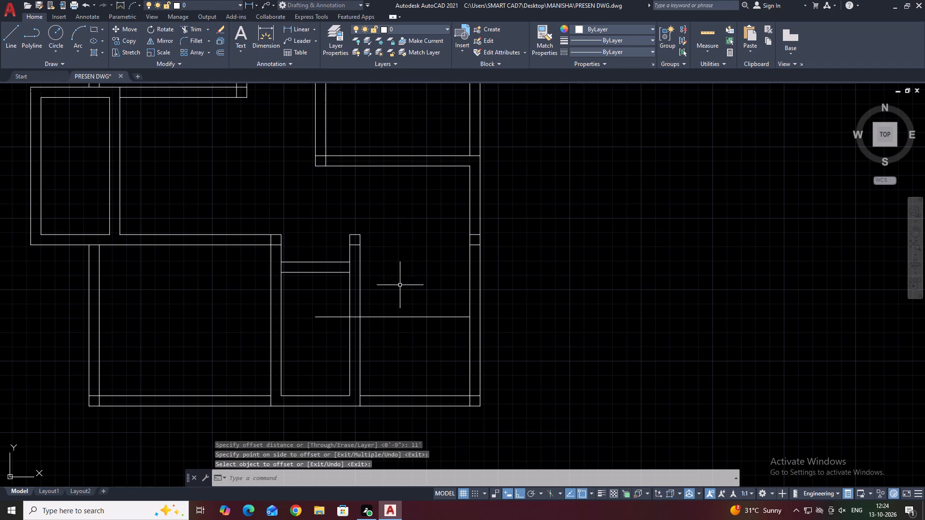
Offset the new horizontal line in the lower-right area 9" downwards to form a wall.
click(400, 292)
click(397, 325)
click(396, 335)
text(O 9)
key(space)
click(394, 357)
key(Escape)
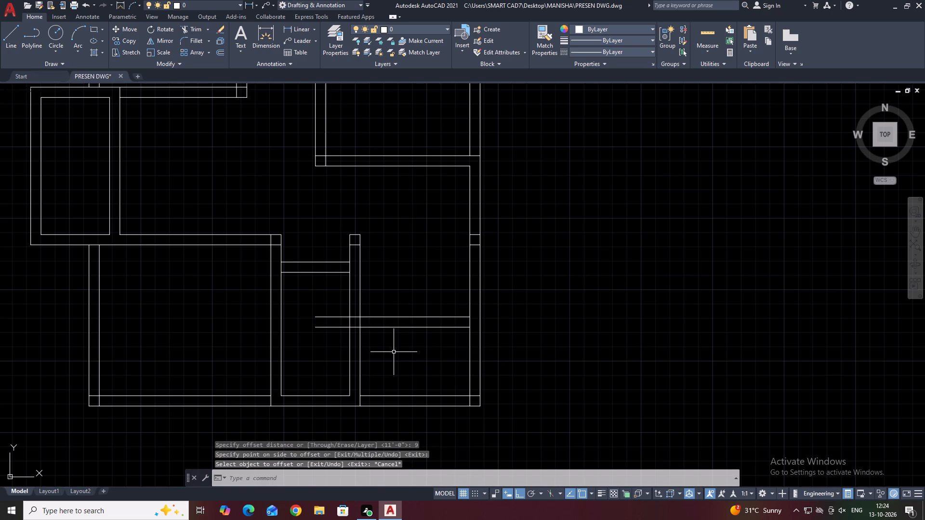
Trim the new wall's two lines where they run past the narrow middle room's right wall.
text(TR)
key(space)
click(337, 294)
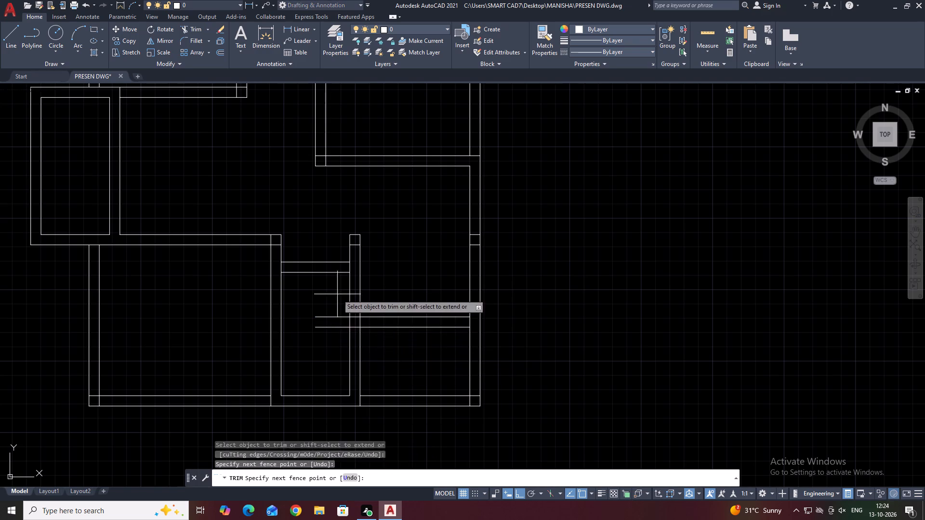
click(326, 353)
click(356, 312)
click(350, 333)
key(Escape)
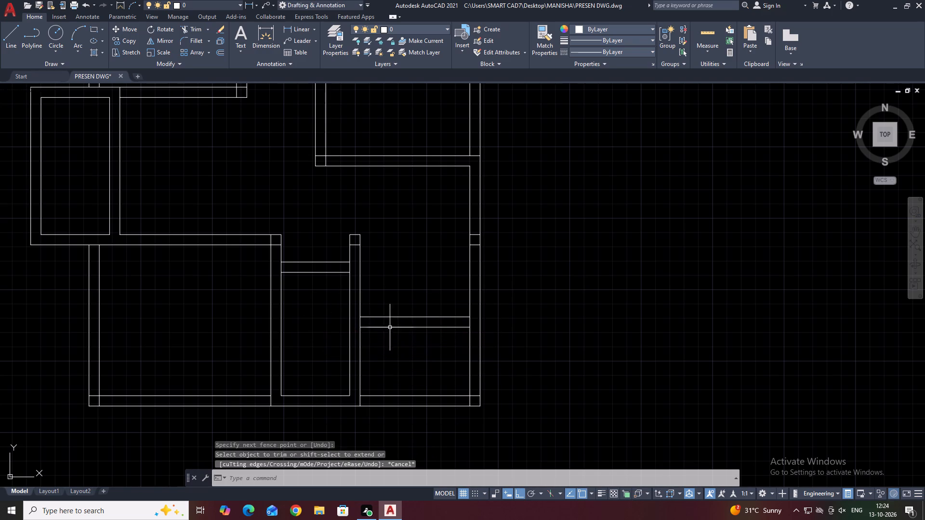
Measure the lower-right rooms around the new horizontal wall with the Quick measure tool.
click(716, 32)
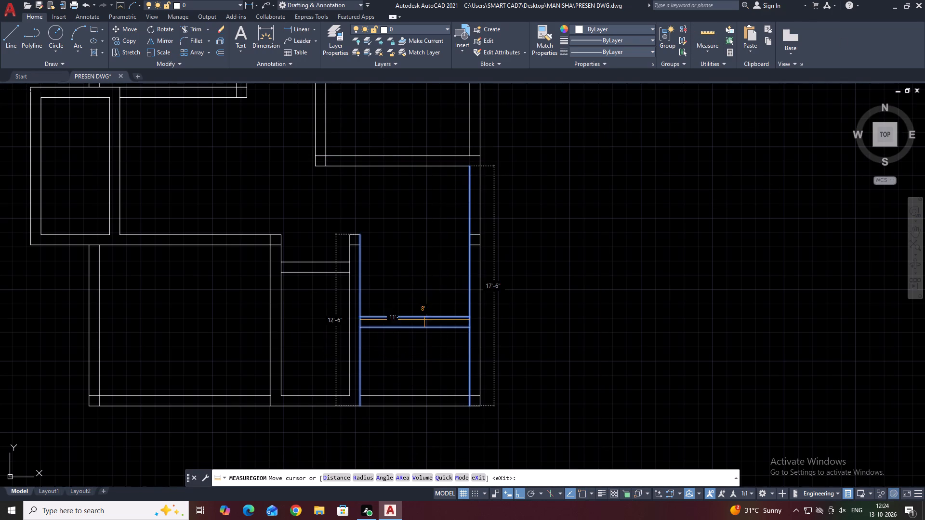
key(Escape)
Delete the four short leftover lines inside the narrow room's right wall and the right outer wall.
middle_drag(452, 284, 459, 304)
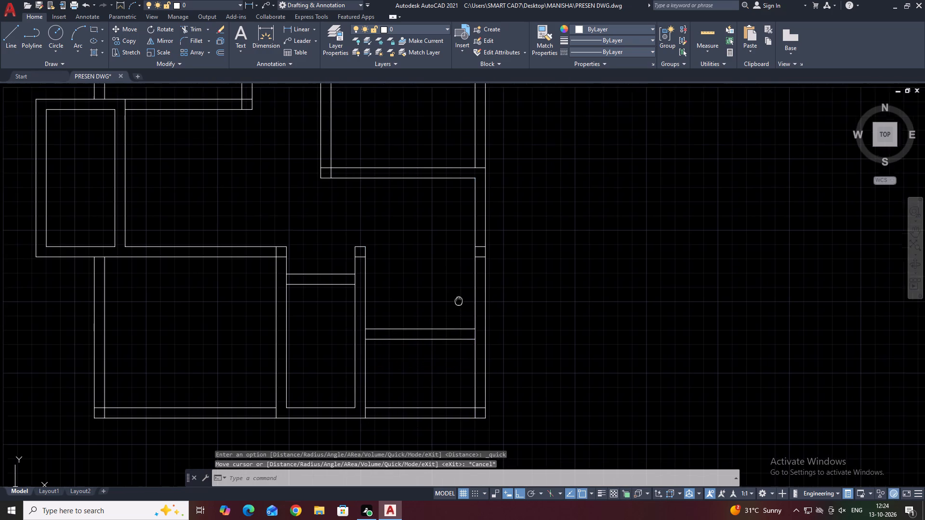
middle_drag(459, 304, 461, 309)
click(343, 242)
click(528, 290)
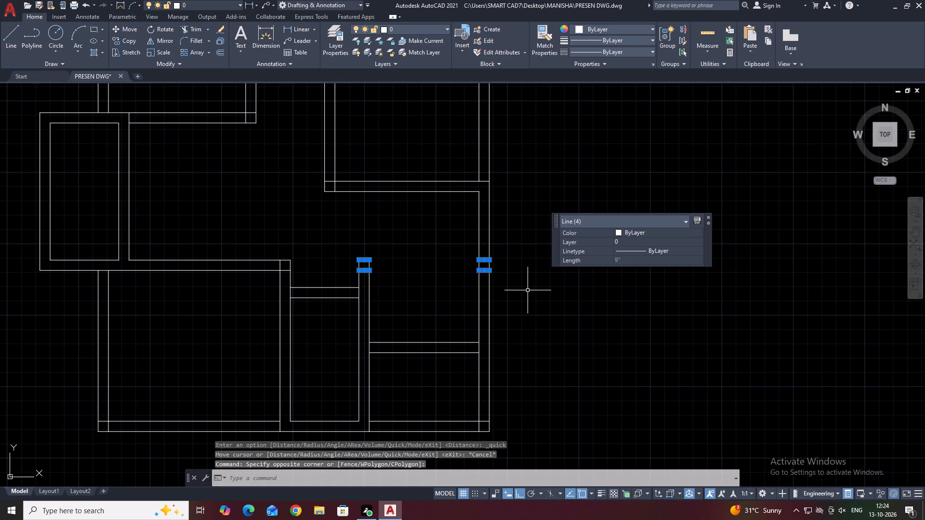
key(Delete)
Draw a line closing the open top end of the narrow middle room's right wall.
middle_drag(355, 278, 403, 320)
key(l)
key(space)
scroll(396, 302, up, 2)
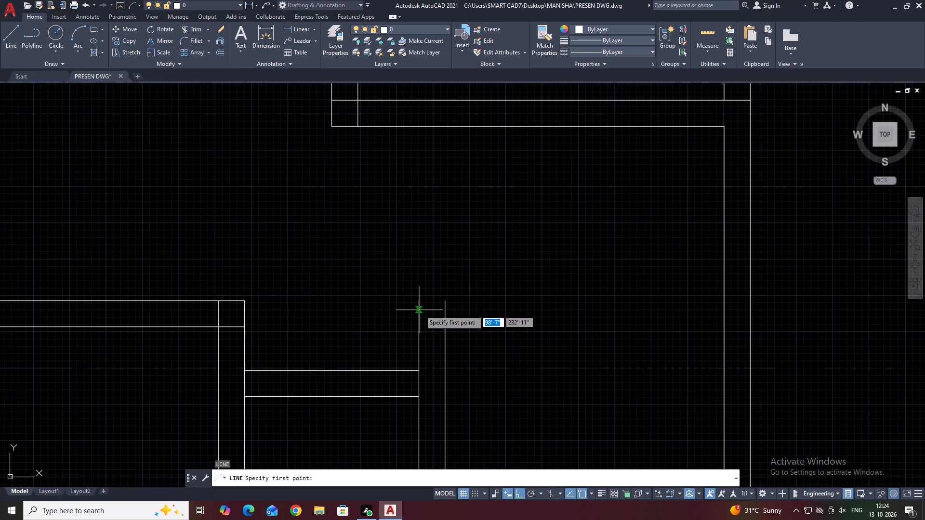
click(418, 302)
click(449, 302)
key(Escape)
Trim the overlapping lines in the wall corner at the top left of the narrow middle room.
middle_drag(253, 273, 469, 265)
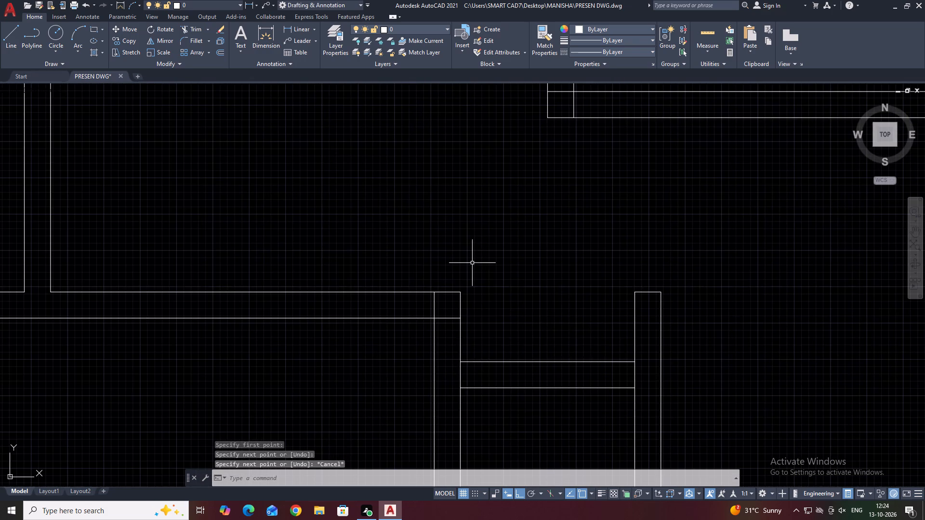
key(t)
key(r)
key(space)
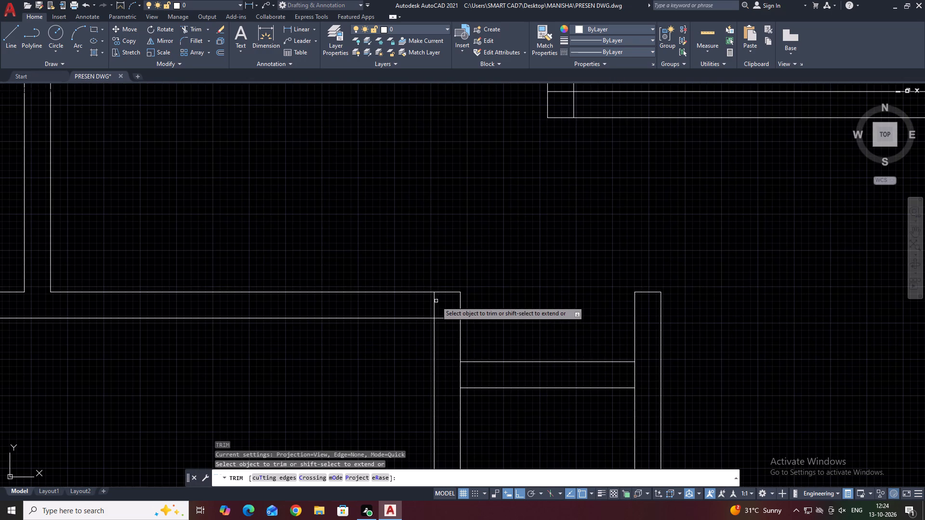
click(436, 300)
click(448, 317)
scroll(451, 323, down, 6)
key(Escape)
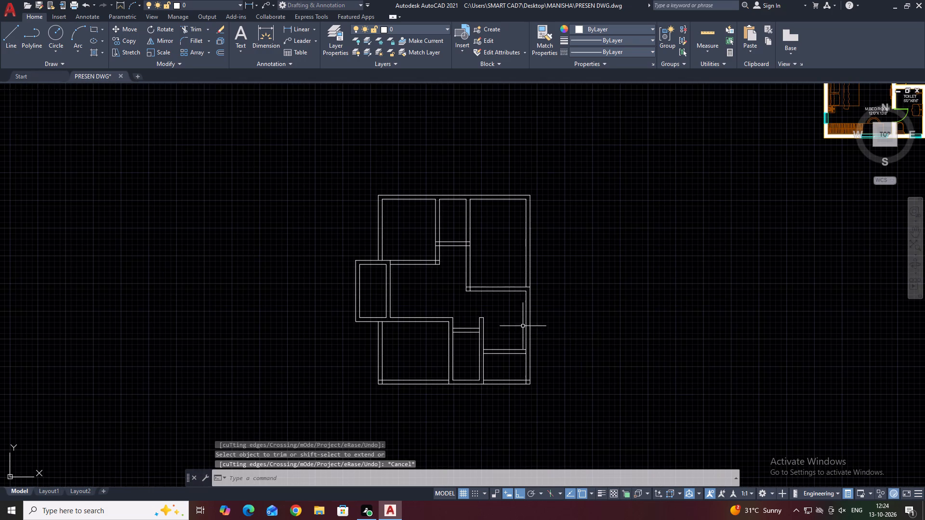
Trim the overlapping lines along the bottom outer wall, at both its corners and the interior wall junctions.
middle_drag(388, 392, 427, 384)
text(TR)
key(space)
scroll(423, 378, up, 2)
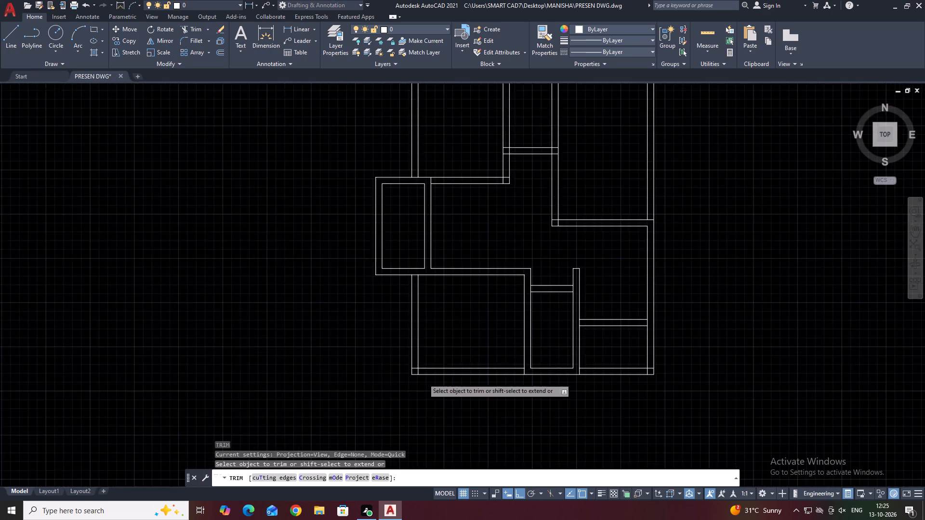
scroll(423, 378, up, 4)
click(336, 296)
click(375, 347)
scroll(470, 342, down, 5)
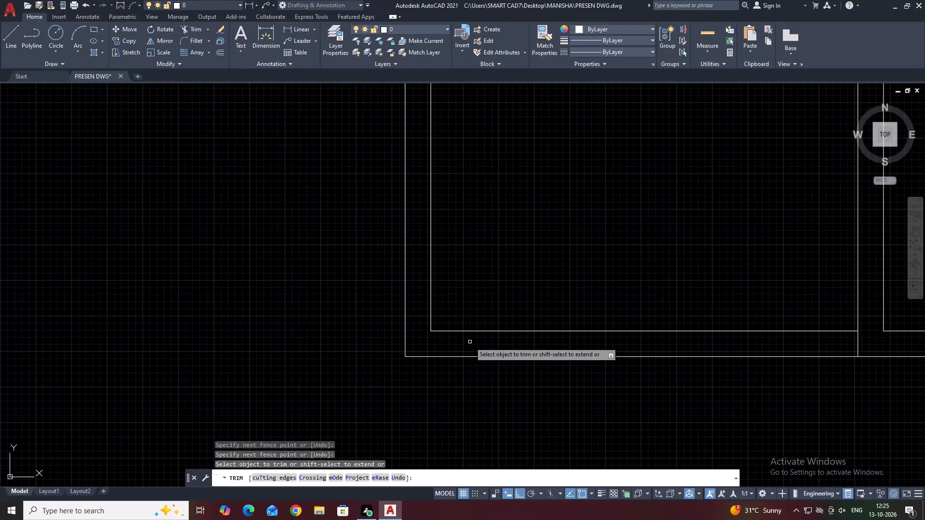
middle_drag(660, 347, 319, 340)
click(263, 335)
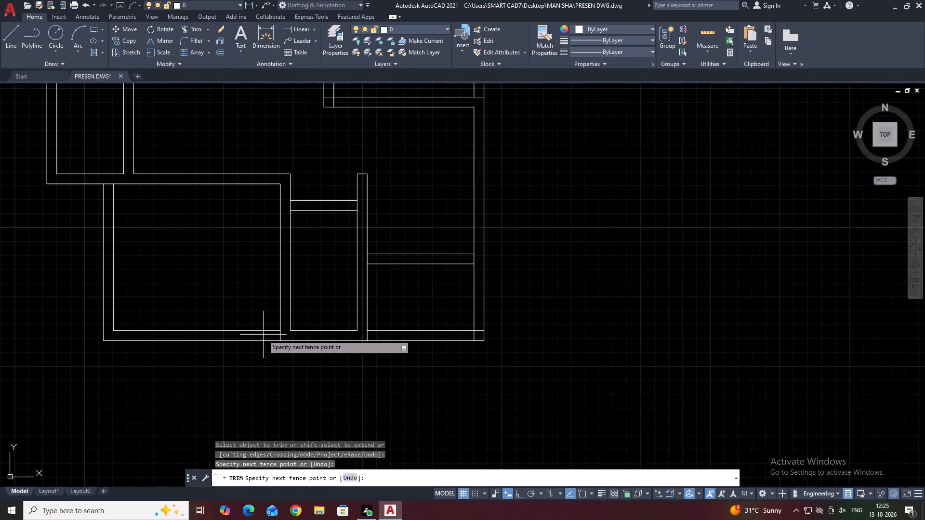
click(476, 335)
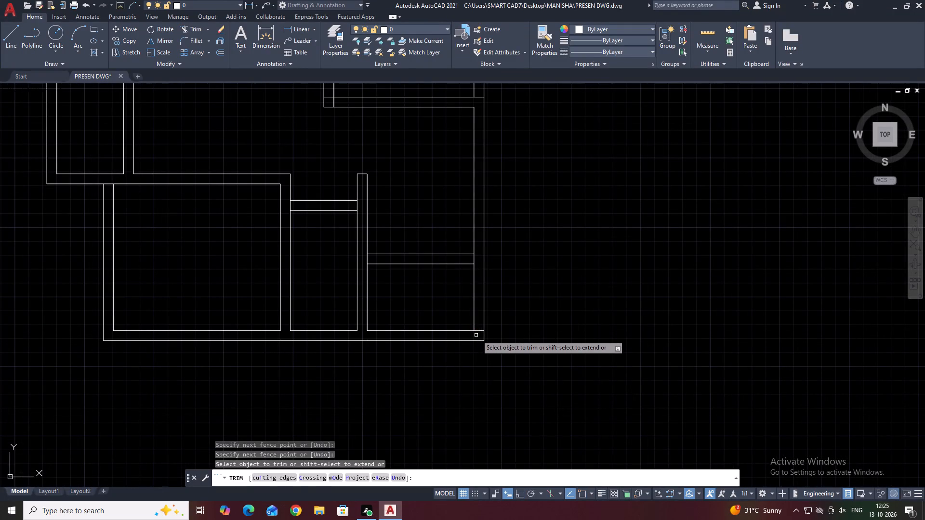
click(477, 329)
key(Escape)
Trim the overlapping lines at both ends of the upper-right room's bottom wall.
middle_drag(456, 289, 456, 318)
scroll(456, 313, down, 3)
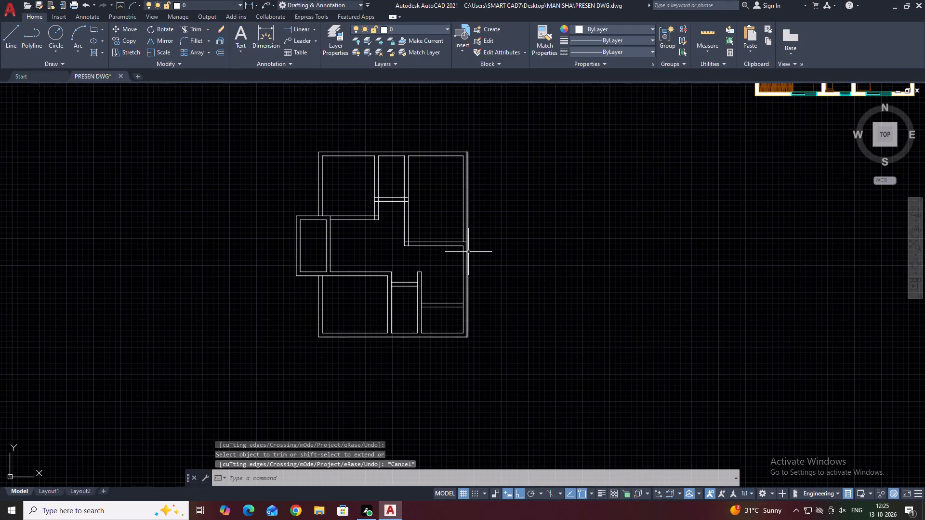
middle_drag(467, 250, 469, 265)
middle_drag(424, 230, 390, 238)
key(t)
text(R)
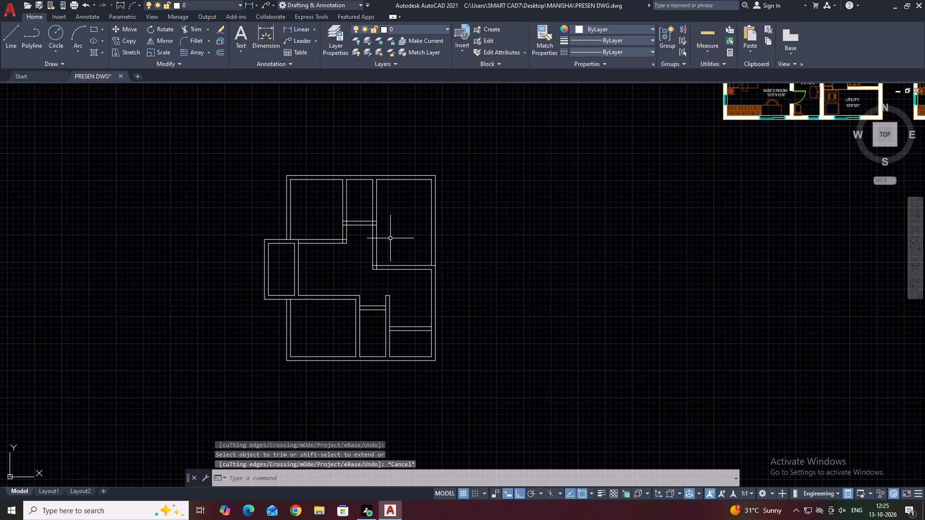
key(space)
scroll(380, 254, up, 4)
scroll(357, 301, up, 3)
click(352, 286)
click(371, 317)
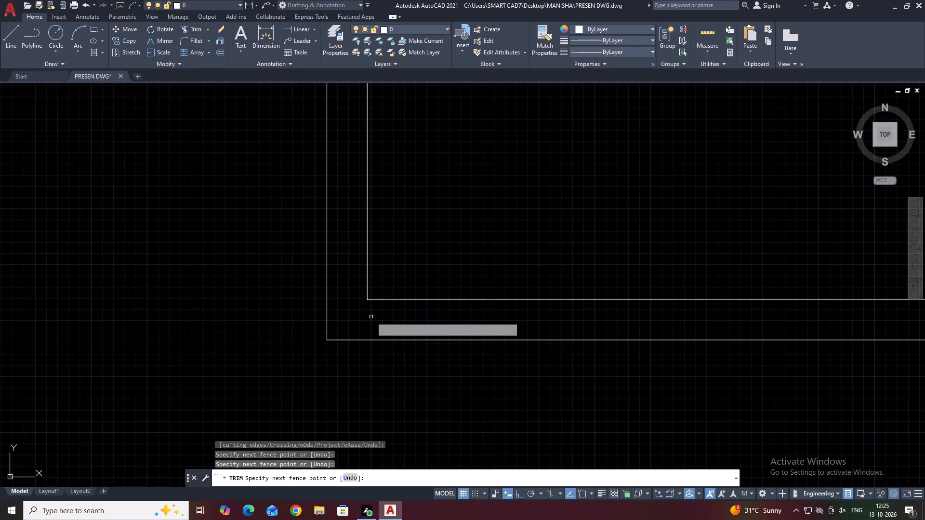
scroll(364, 309, down, 4)
scroll(579, 306, up, 2)
click(613, 301)
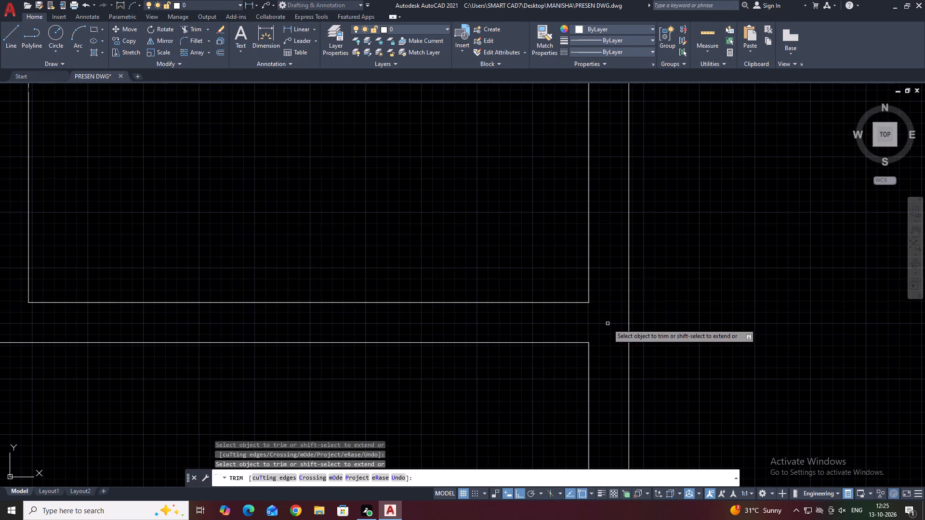
scroll(577, 289, down, 12)
scroll(391, 276, up, 2)
middle_drag(546, 257, 488, 301)
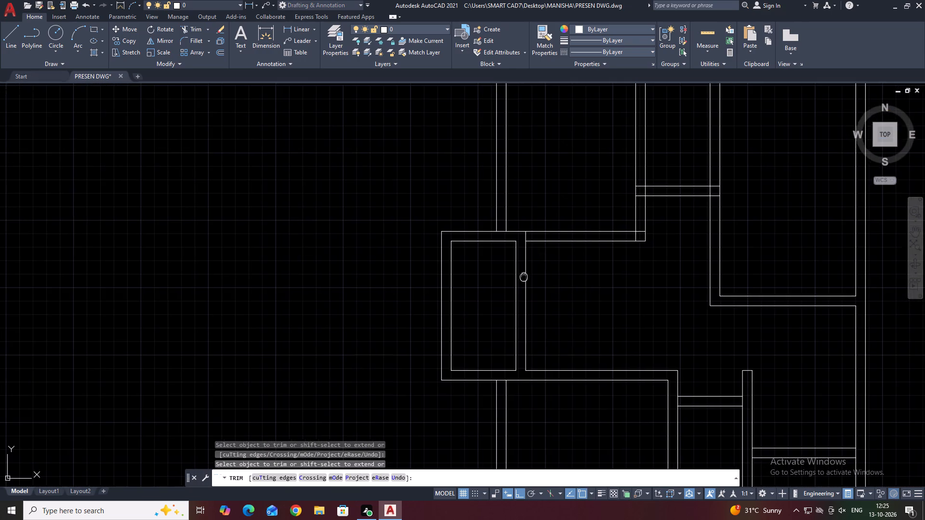
middle_drag(488, 301, 470, 301)
key(Escape)
Convert the balcony's round chair and small round table in the left furnished flat into a block named CHAIR.
scroll(385, 295, down, 4)
middle_drag(550, 256, 523, 292)
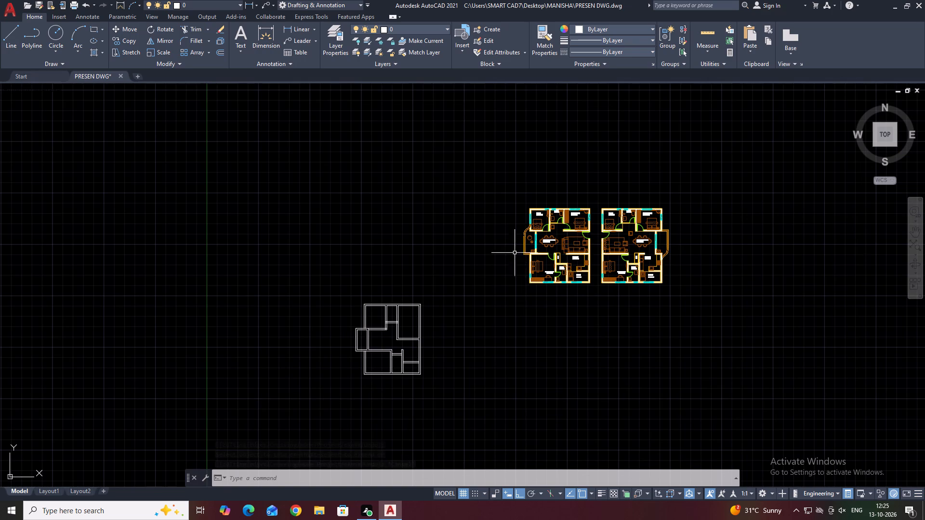
scroll(512, 249, up, 4)
click(549, 213)
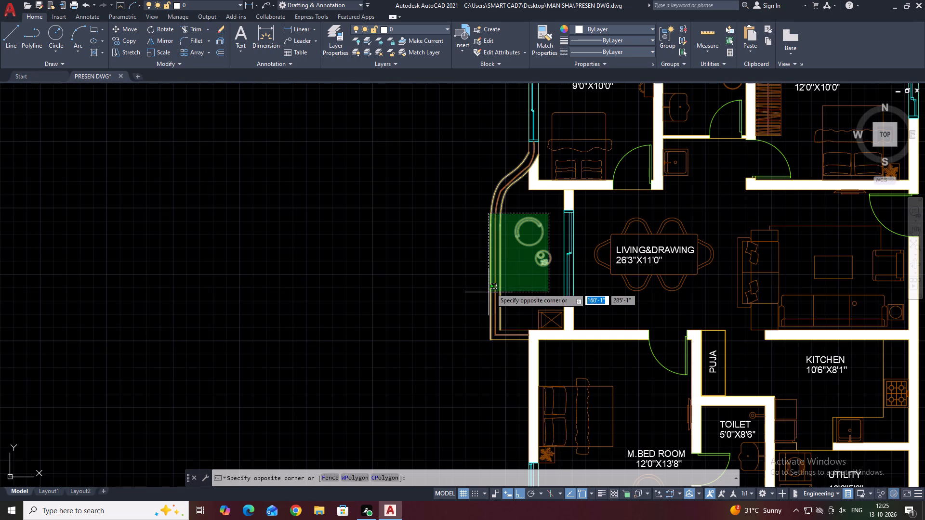
click(522, 285)
middle_drag(534, 241, 445, 244)
scroll(442, 262, up, 3)
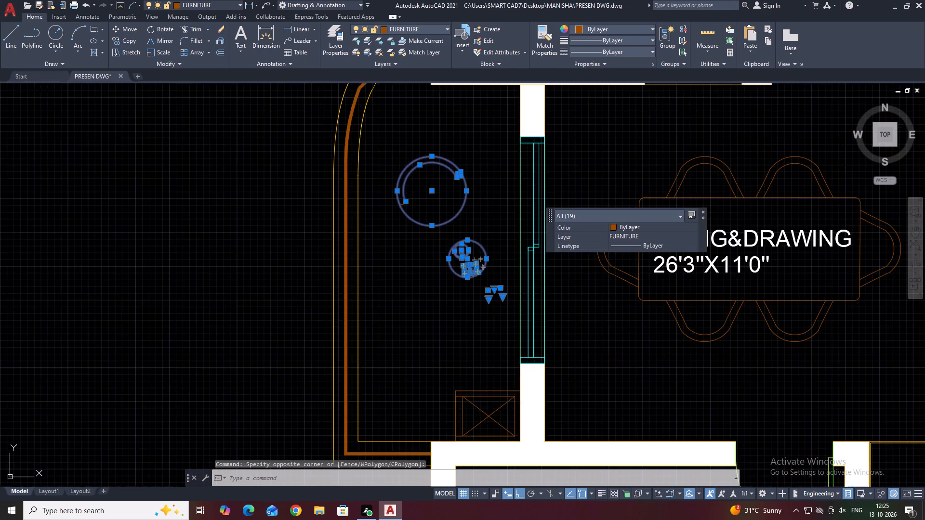
middle_drag(496, 248, 491, 270)
scroll(491, 322, up, 4)
scroll(490, 320, down, 4)
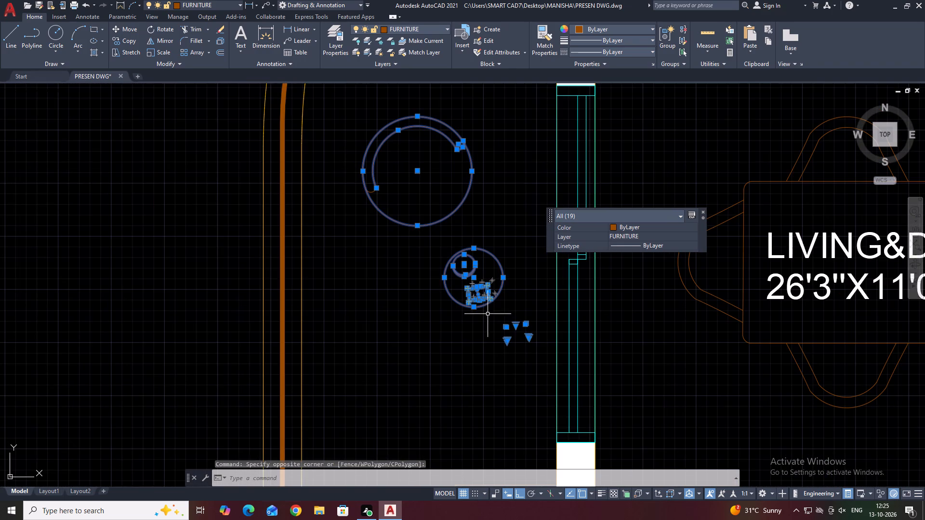
key(b)
key(space)
key(c)
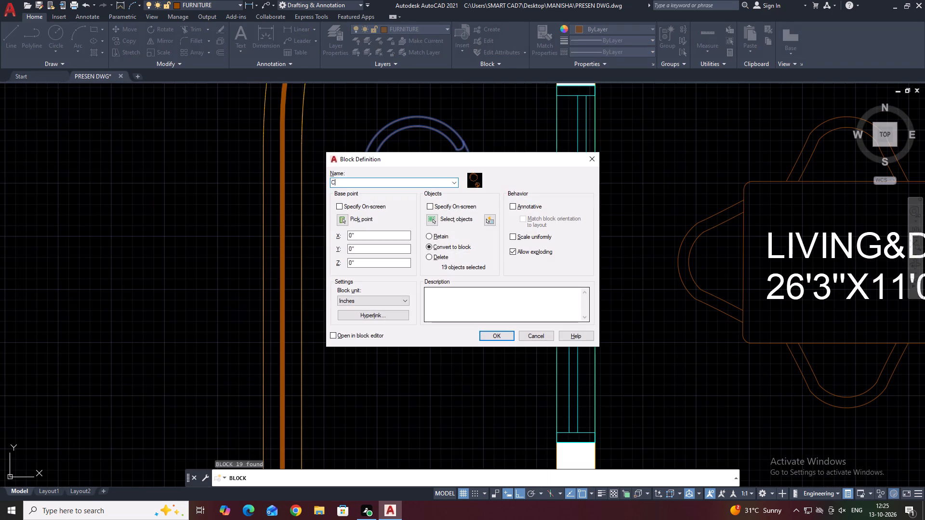
text(HA)
key(i)
key(r)
click(492, 333)
scroll(489, 204, down, 2)
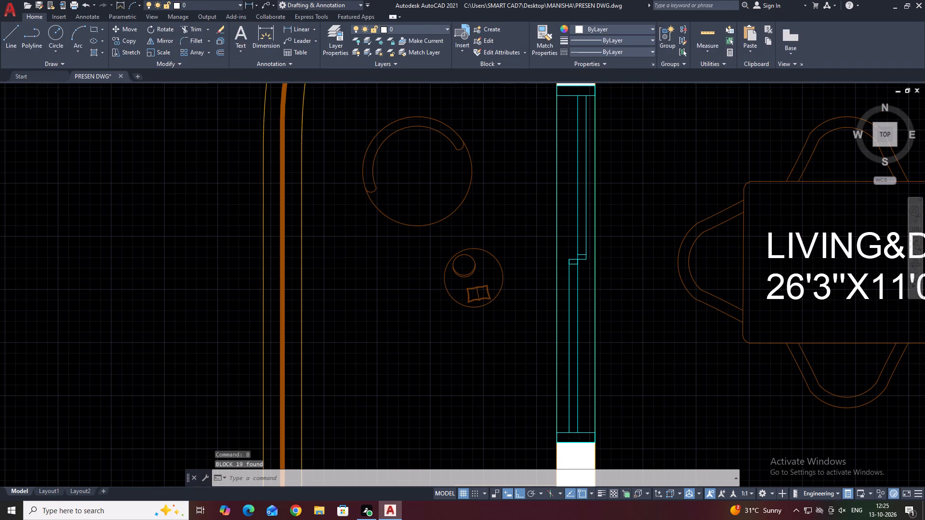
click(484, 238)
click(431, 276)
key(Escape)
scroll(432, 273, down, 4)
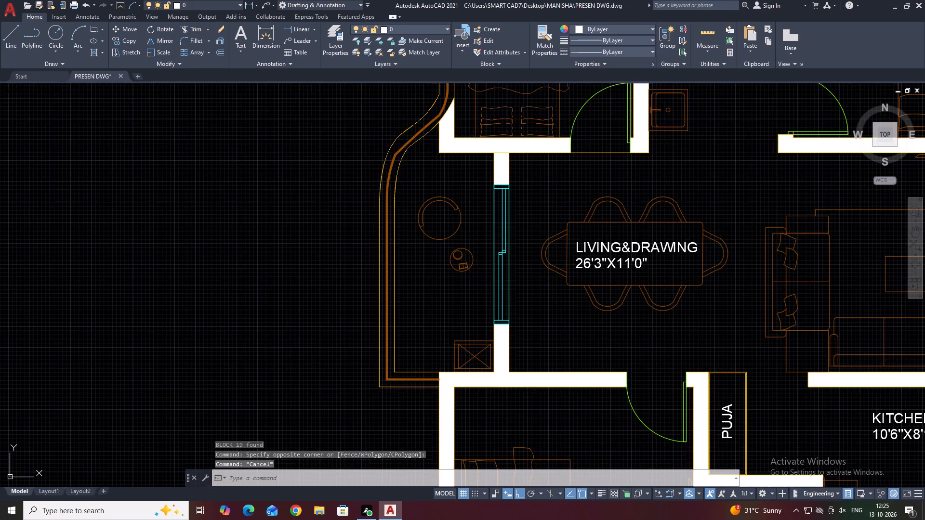
Copy the left furnished flat's curved balcony outlines, thick railing and CHAIR block to the balcony of the new wall plan.
scroll(451, 244, up, 1)
click(449, 242)
click(352, 322)
middle_drag(366, 354, 371, 357)
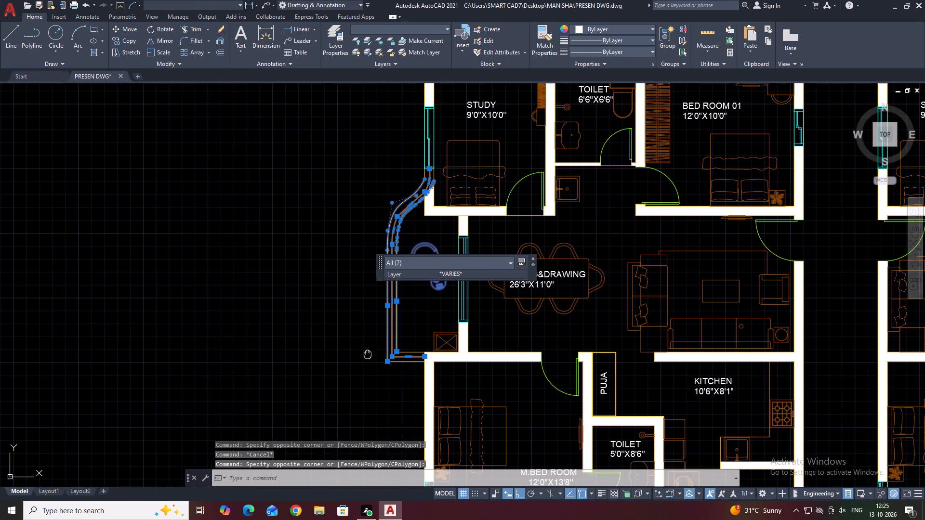
middle_drag(371, 357, 391, 370)
scroll(430, 392, up, 1)
click(434, 377)
click(422, 341)
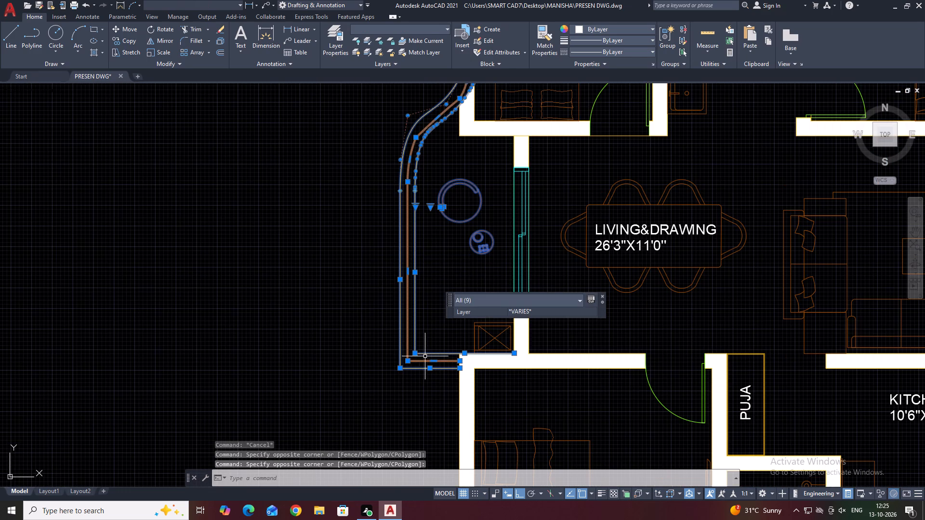
middle_drag(481, 368, 500, 388)
key(c)
text(O)
key(space)
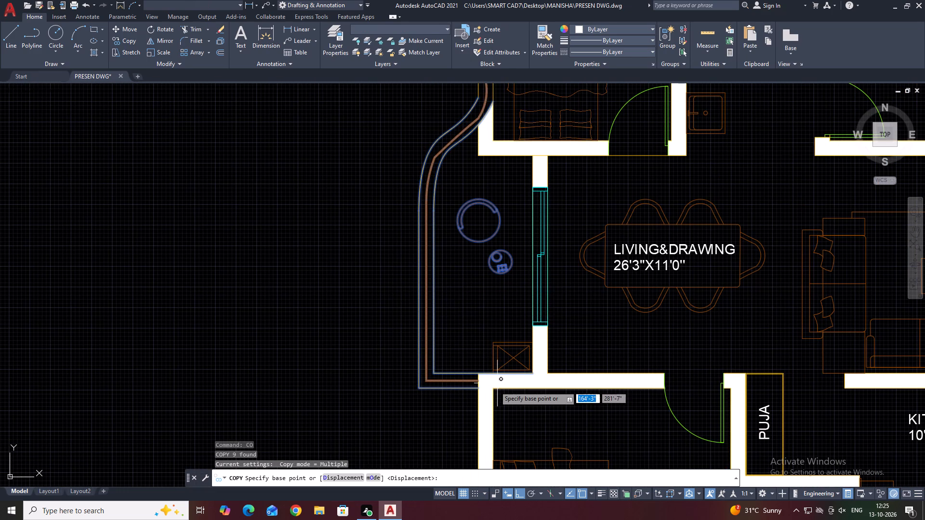
click(480, 389)
scroll(503, 308, down, 9)
scroll(414, 367, up, 3)
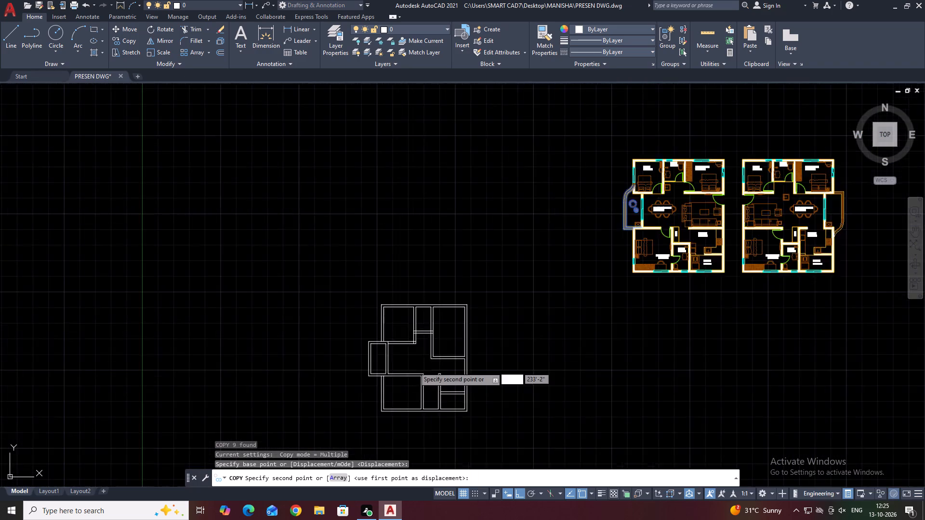
scroll(414, 367, up, 1)
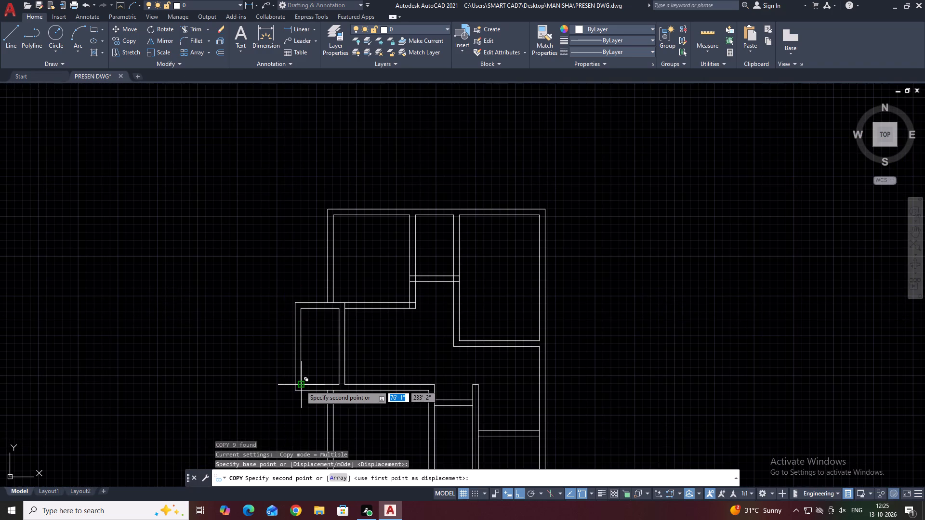
click(308, 386)
key(Escape)
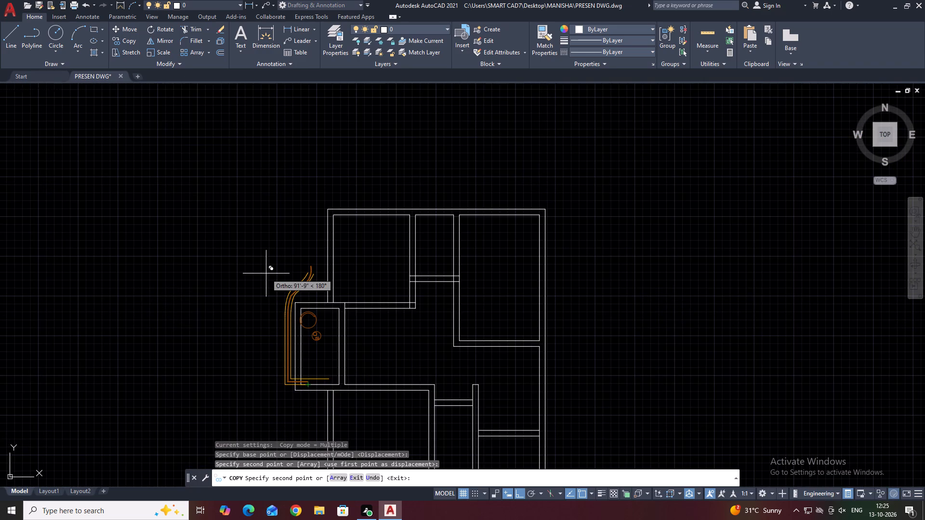
Move the copied balcony outlines, railing and CHAIR block so the inner outline lies on the new balcony's inner side wall line.
click(265, 254)
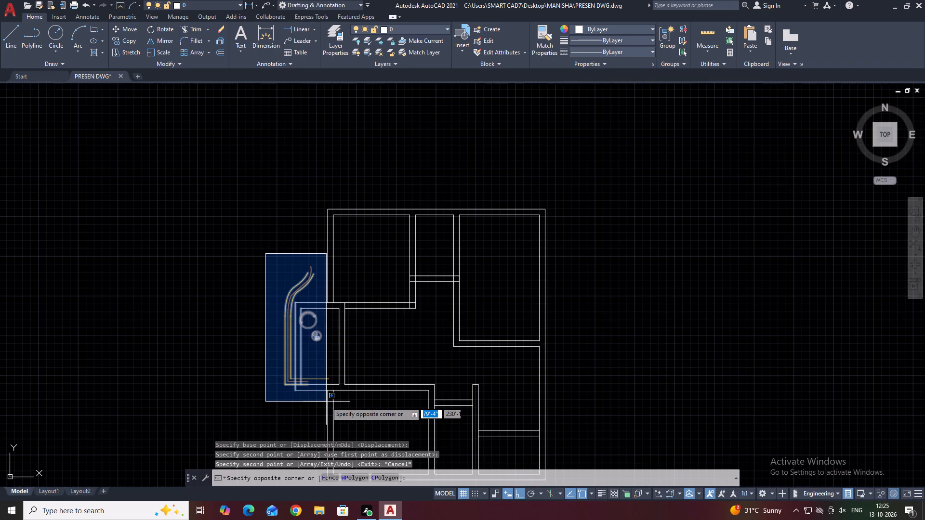
key(Escape)
scroll(303, 383, up, 3)
click(318, 364)
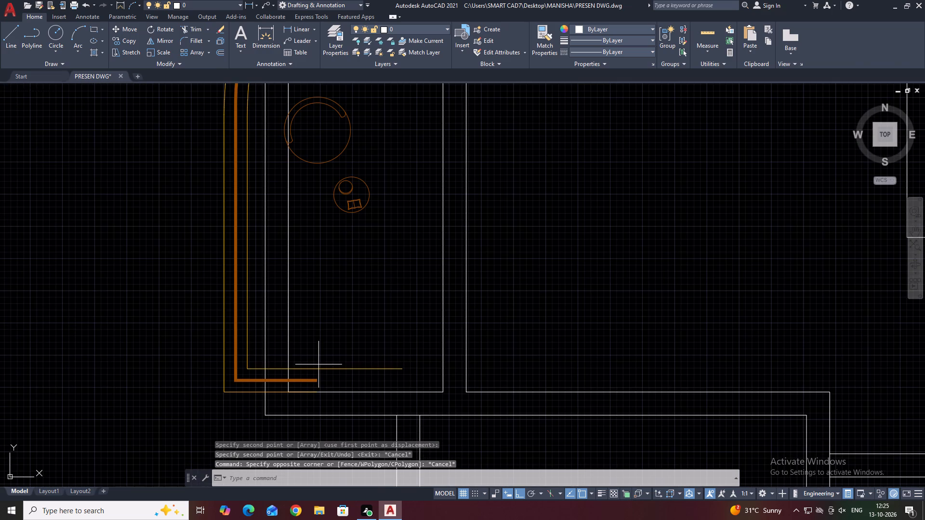
click(310, 382)
click(310, 383)
click(283, 393)
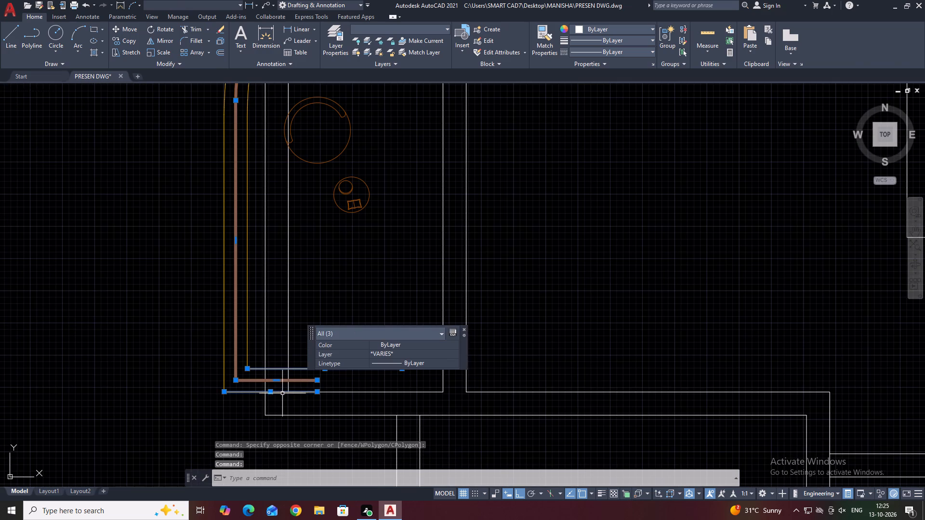
click(257, 308)
drag(215, 321, 201, 334)
middle_drag(301, 148, 292, 276)
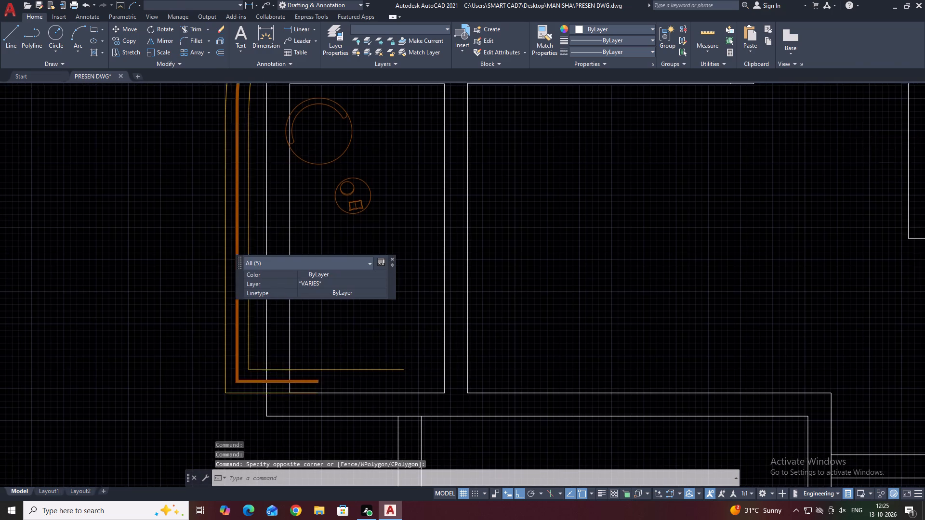
click(345, 235)
click(328, 244)
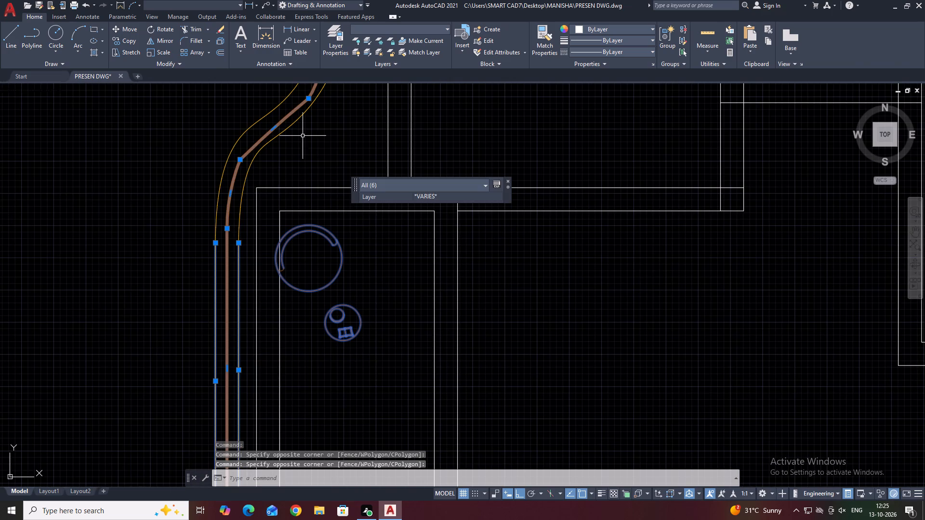
click(305, 135)
click(238, 111)
scroll(285, 253, down, 1)
middle_drag(344, 319, 378, 246)
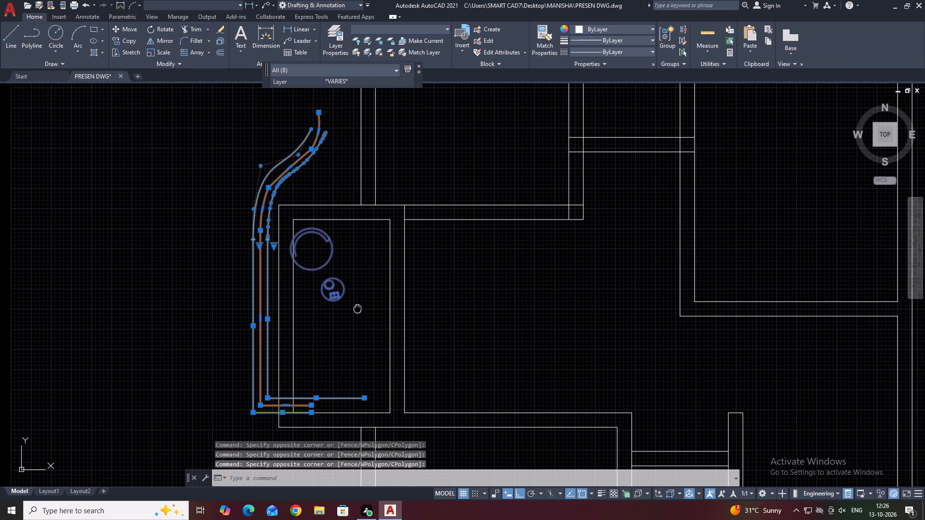
scroll(310, 183, up, 5)
click(337, 212)
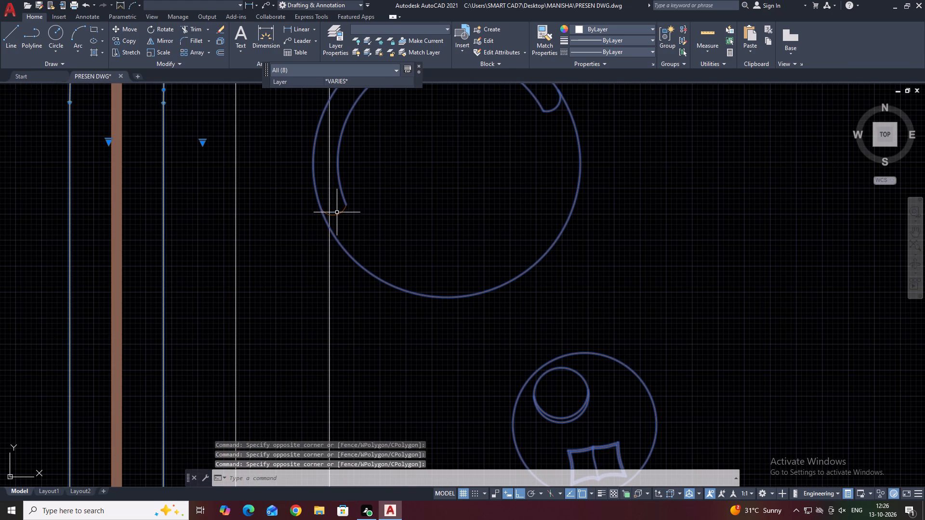
click(339, 201)
click(346, 216)
click(340, 200)
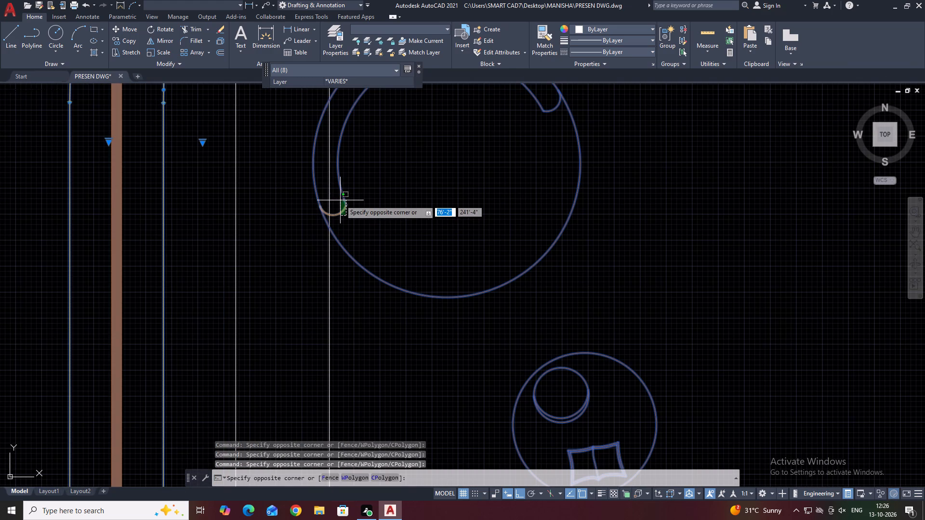
scroll(361, 263, down, 4)
text(M)
key(space)
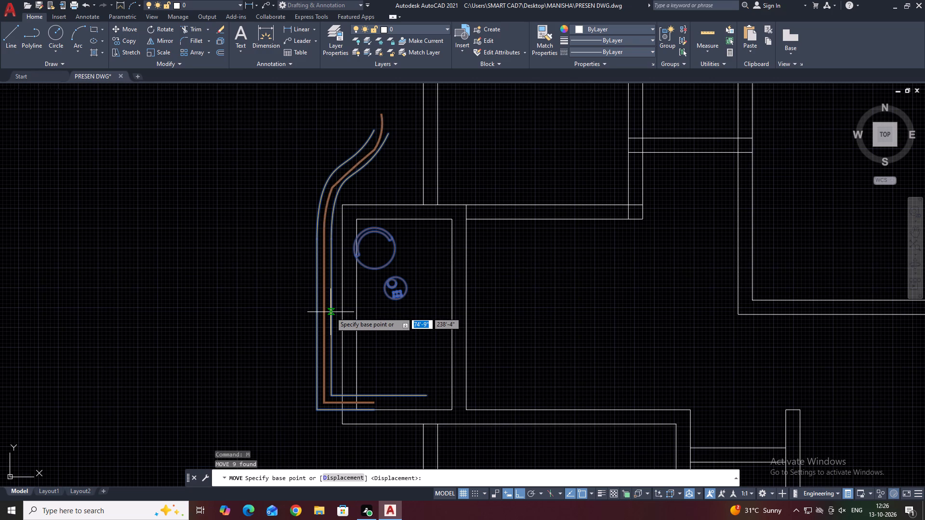
click(331, 299)
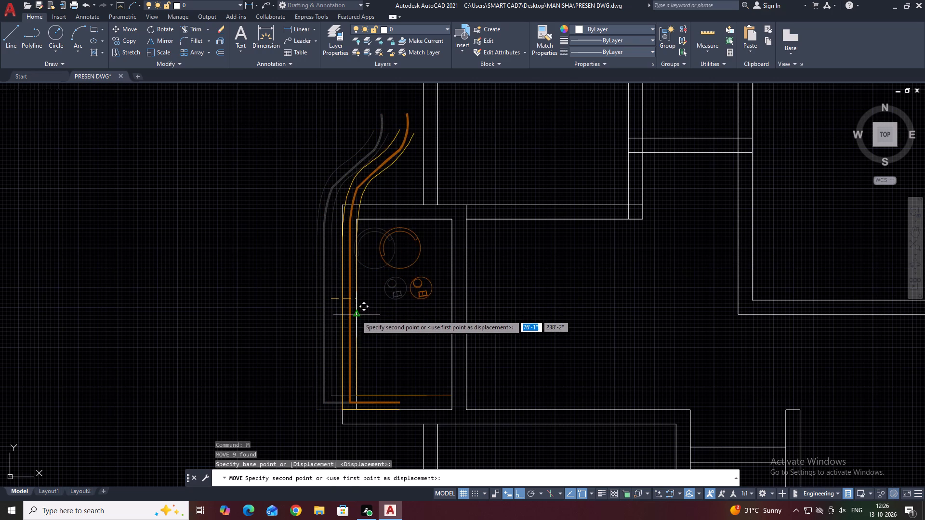
click(356, 312)
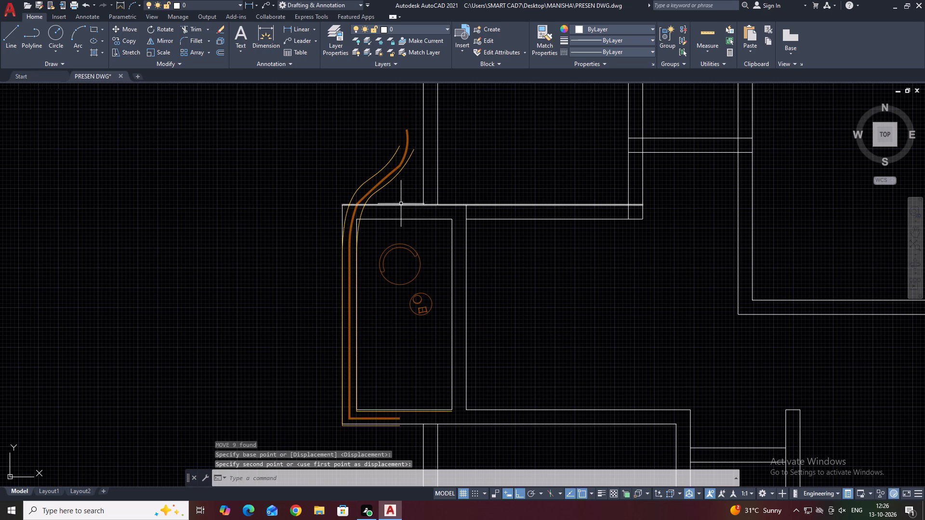
Move the balcony outlines and thick railing, without the CHAIR block, so their lower outer corner meets the balcony wall's outer corner.
click(402, 197)
click(370, 150)
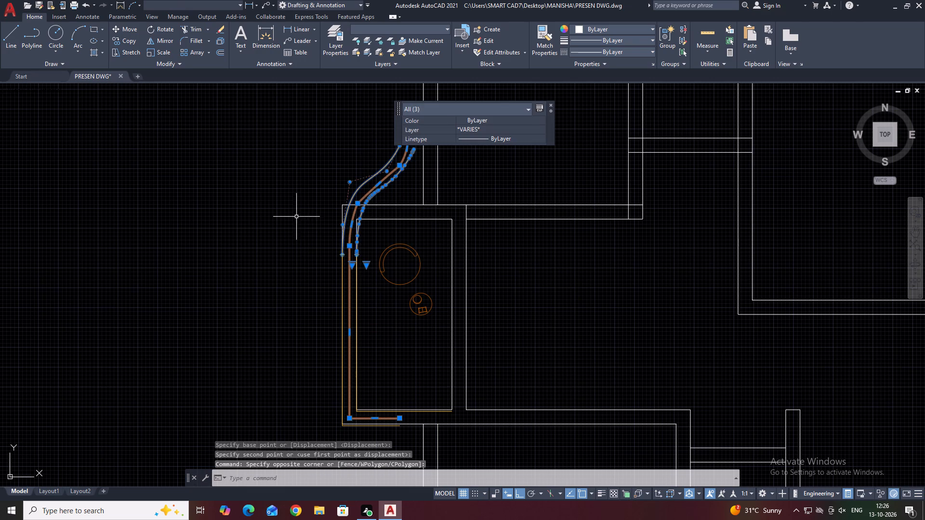
click(315, 213)
scroll(377, 366, down, 1)
scroll(400, 407, up, 2)
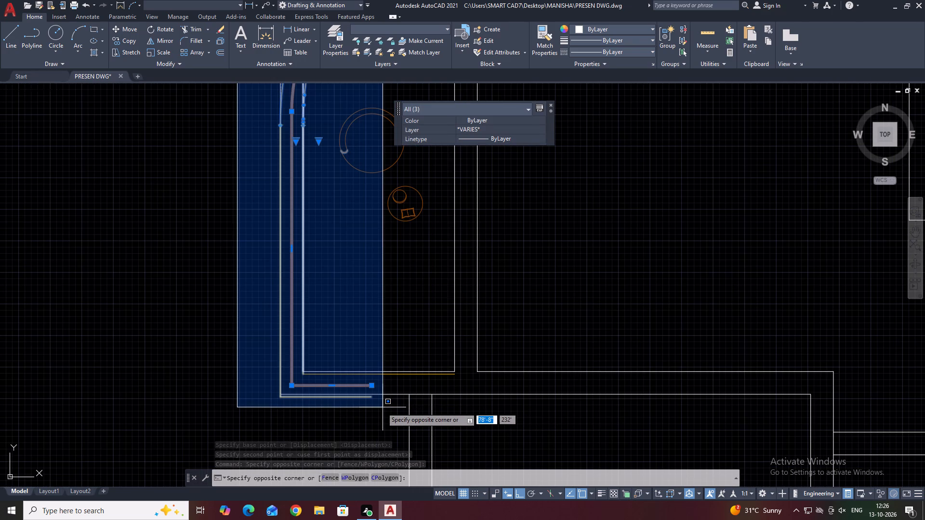
click(295, 396)
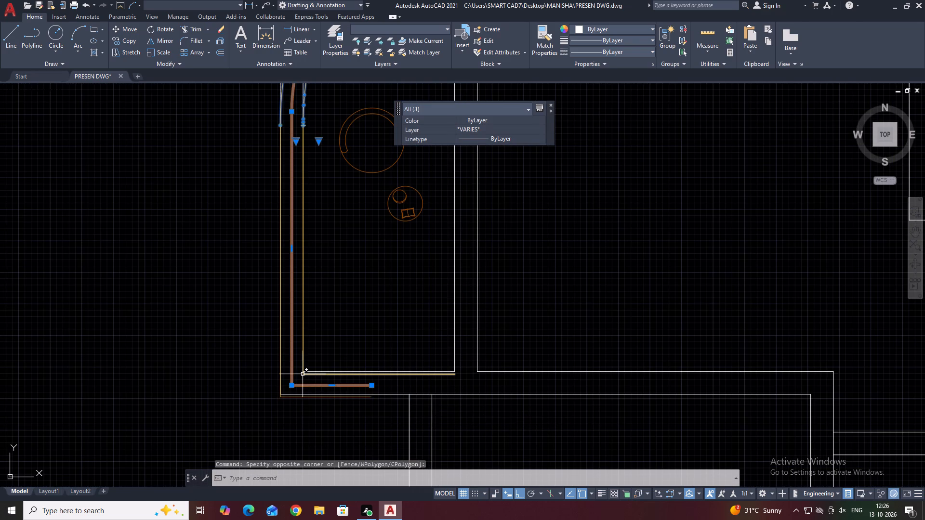
click(304, 362)
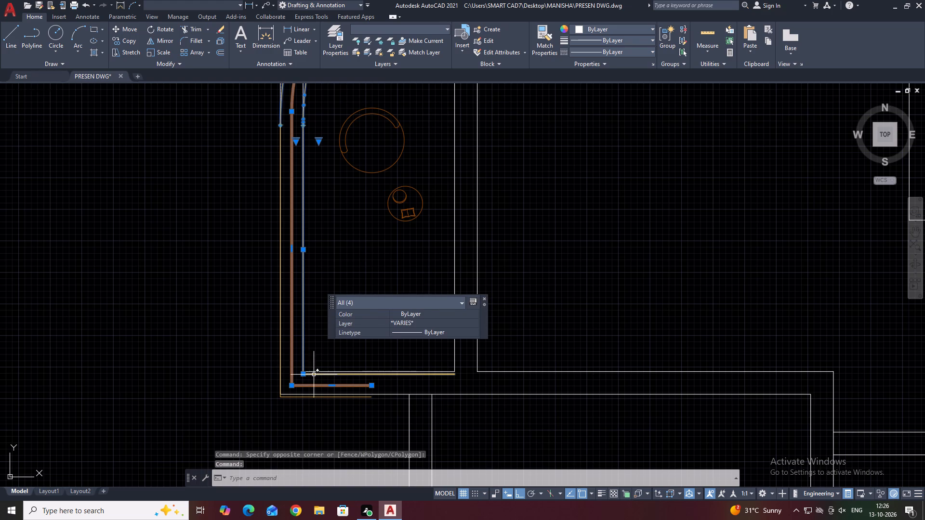
click(315, 375)
click(280, 342)
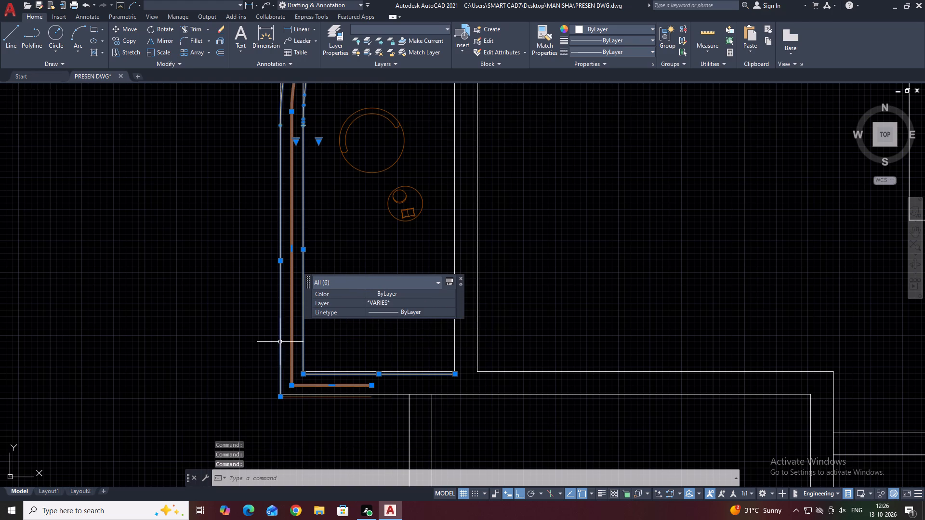
scroll(349, 405, up, 2)
click(359, 386)
scroll(279, 388, down, 4)
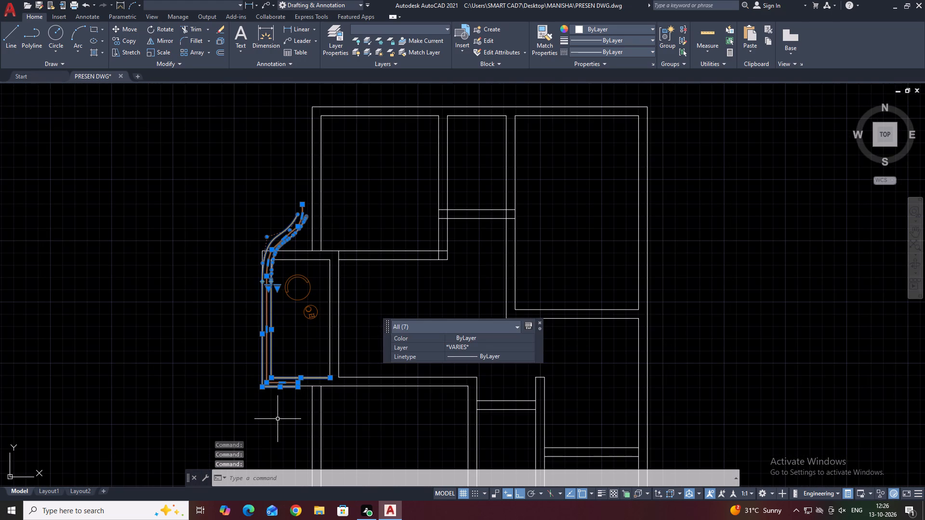
key(m)
key(space)
scroll(264, 396, up, 5)
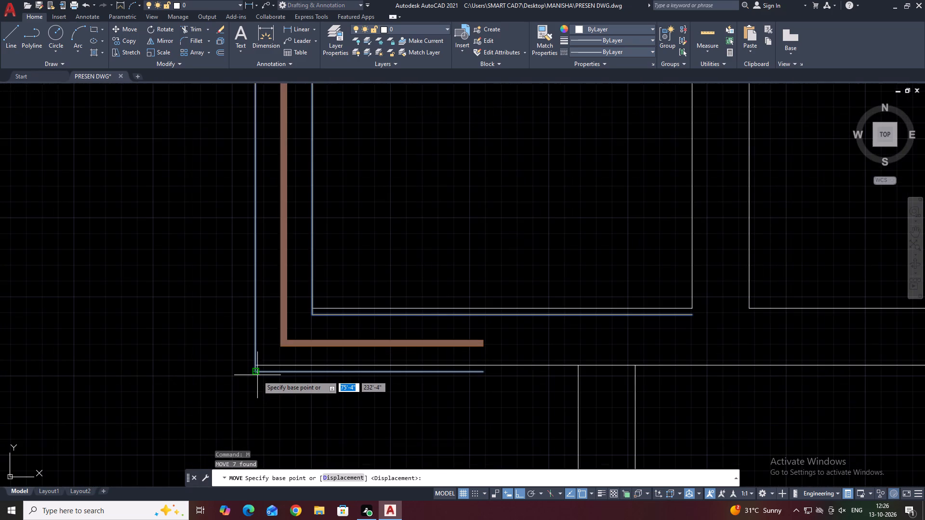
click(256, 374)
click(256, 364)
scroll(305, 350, down, 6)
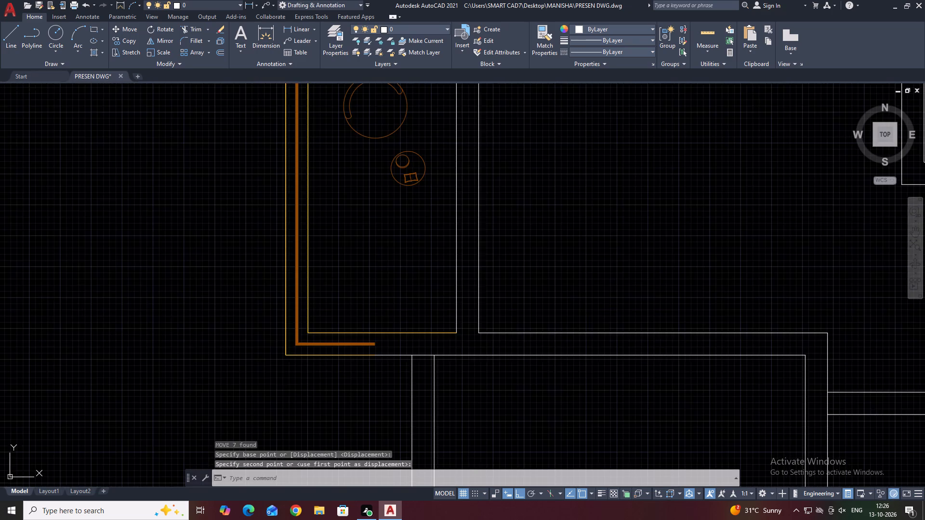
Delete the new balcony's inner and outer white side wall lines that lie under the copied outlines.
scroll(305, 350, down, 3)
scroll(313, 302, up, 4)
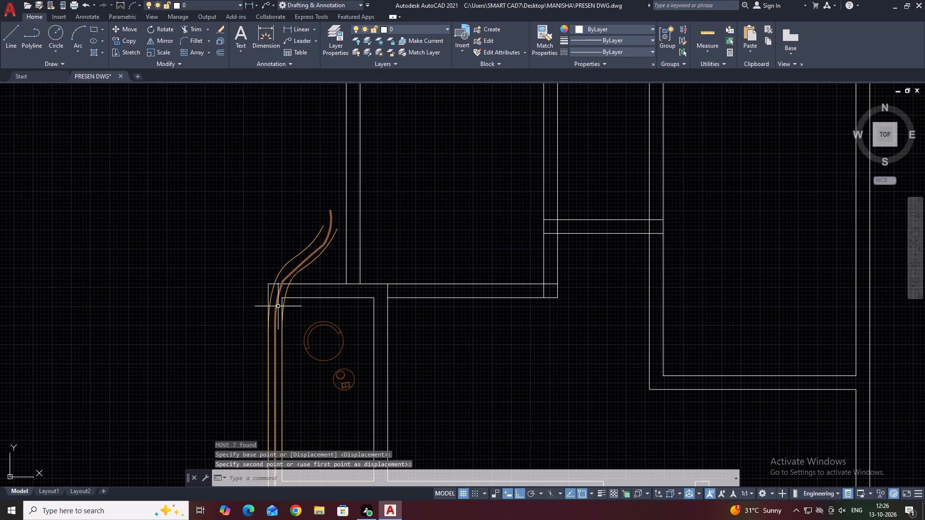
scroll(279, 305, up, 2)
click(287, 297)
key(Delete)
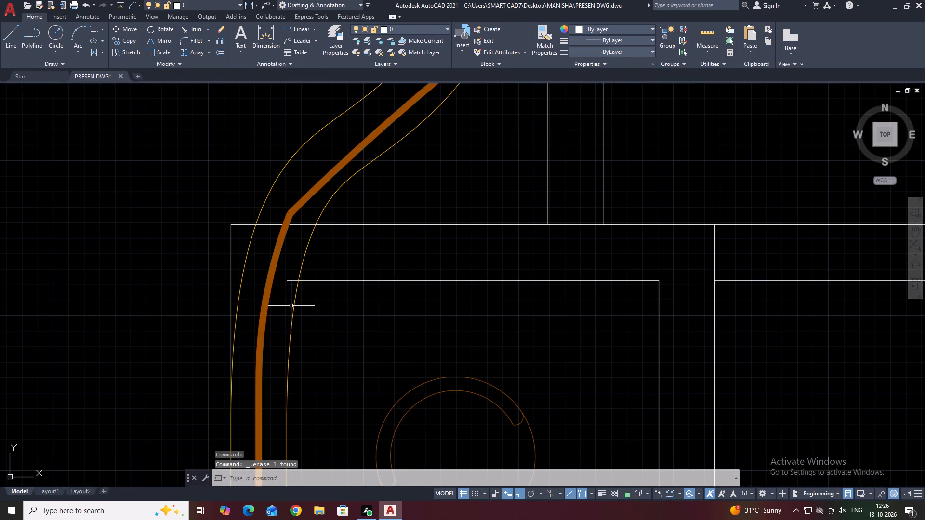
click(238, 259)
click(225, 252)
key(Delete)
scroll(301, 270, down, 5)
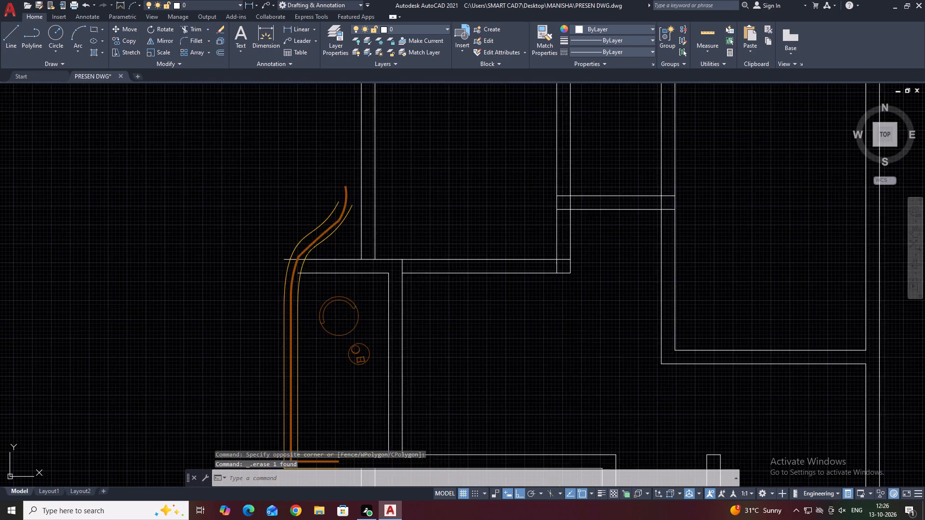
Delete one of the overlapping lines along the inner bottom edge of the new plan's balcony.
middle_click(338, 301)
scroll(330, 390, up, 3)
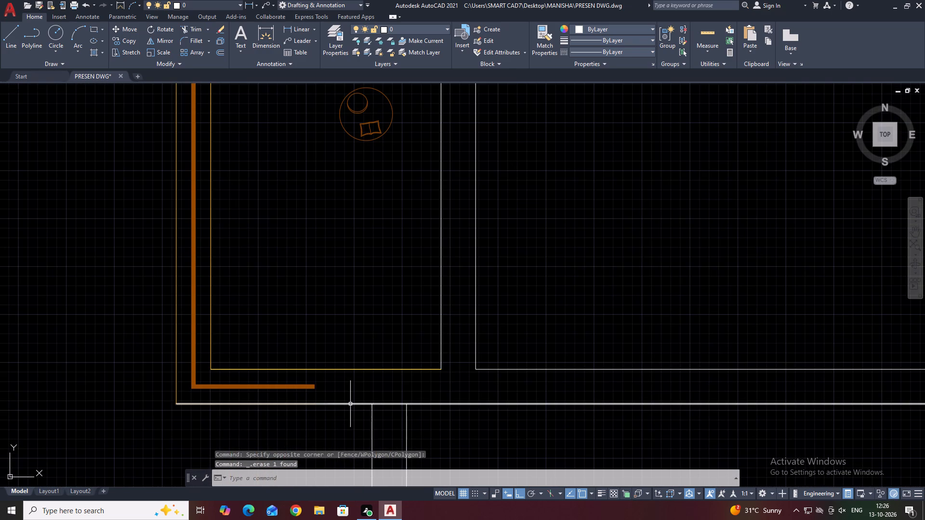
click(350, 404)
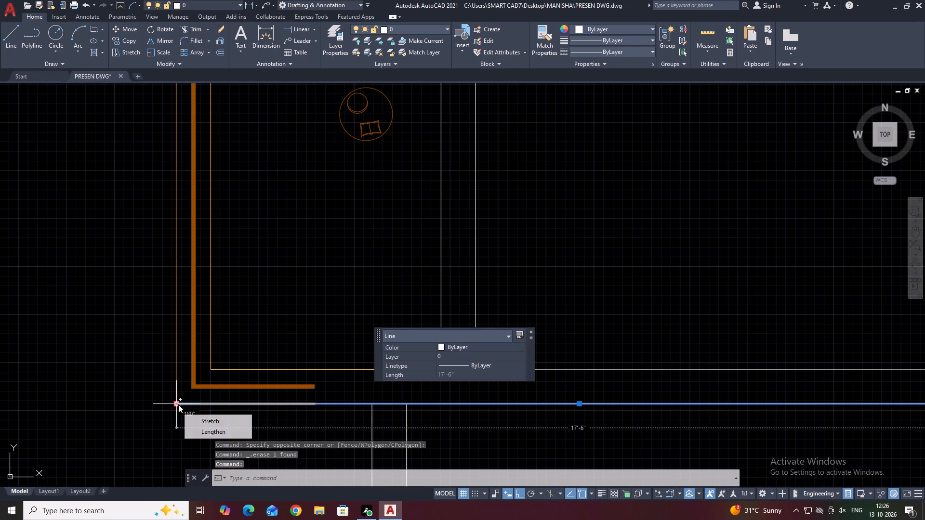
key(Escape)
scroll(289, 368, down, 5)
scroll(296, 370, up, 3)
click(291, 365)
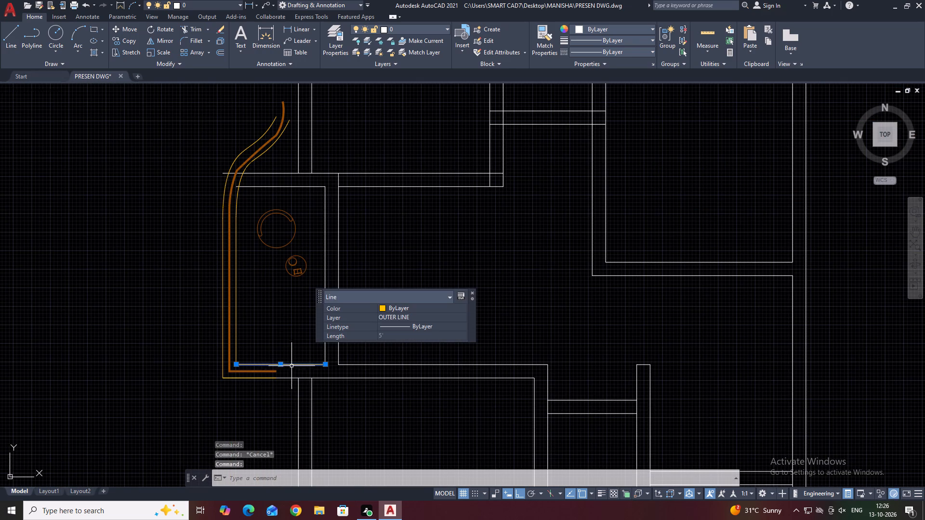
click(270, 372)
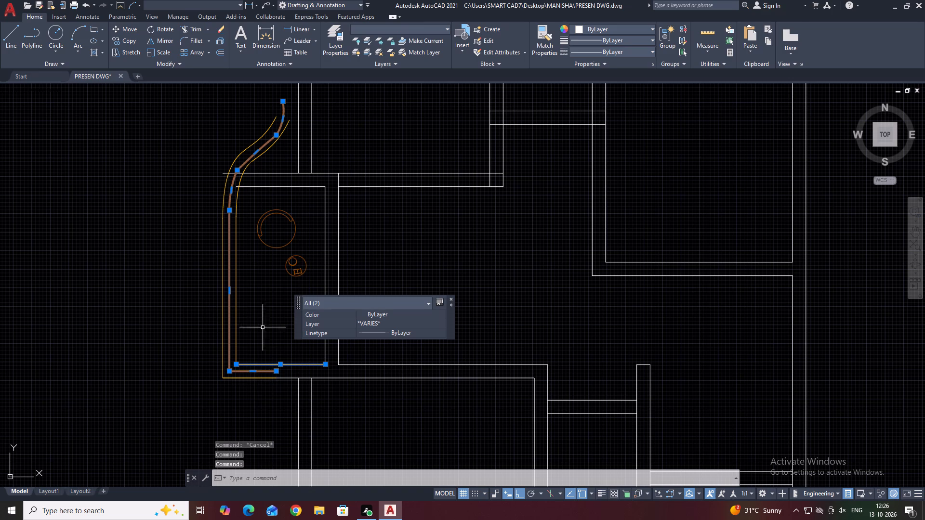
right_drag(264, 325, 264, 317)
click(308, 242)
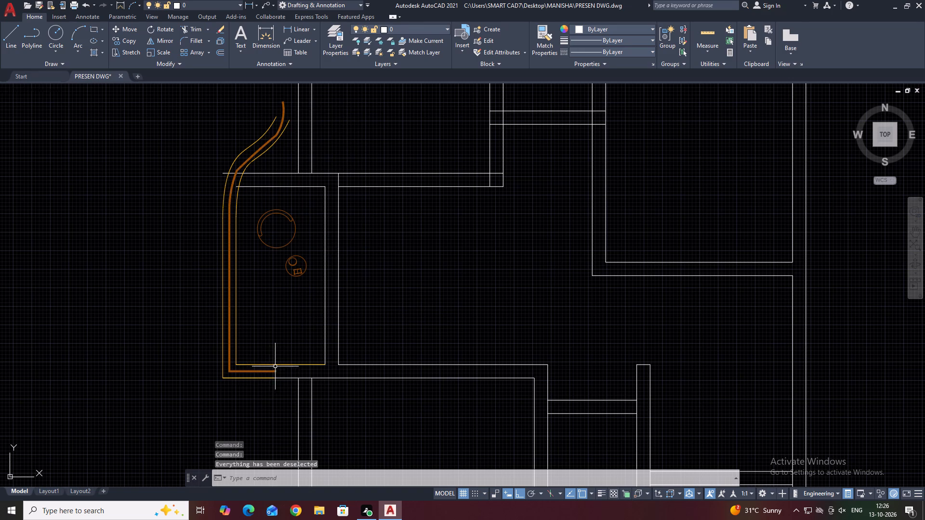
click(288, 364)
key(Delete)
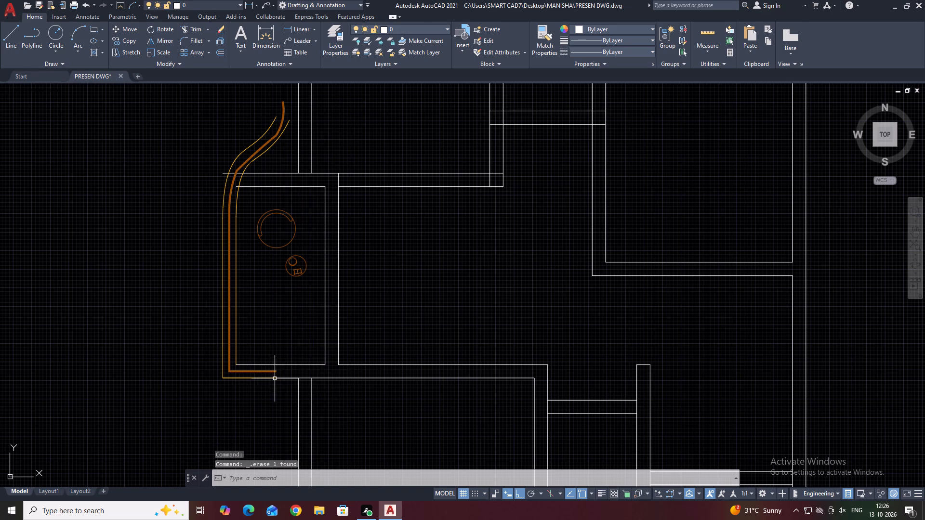
Delete one of the overlapping lines along the outer bottom edge of the new plan's balcony.
click(275, 378)
key(Delete)
Extend the upper-left room's two outer side wall lines down to the lower line of the balcony's top wall.
middle_drag(291, 354, 299, 382)
middle_drag(287, 269, 303, 314)
key(r)
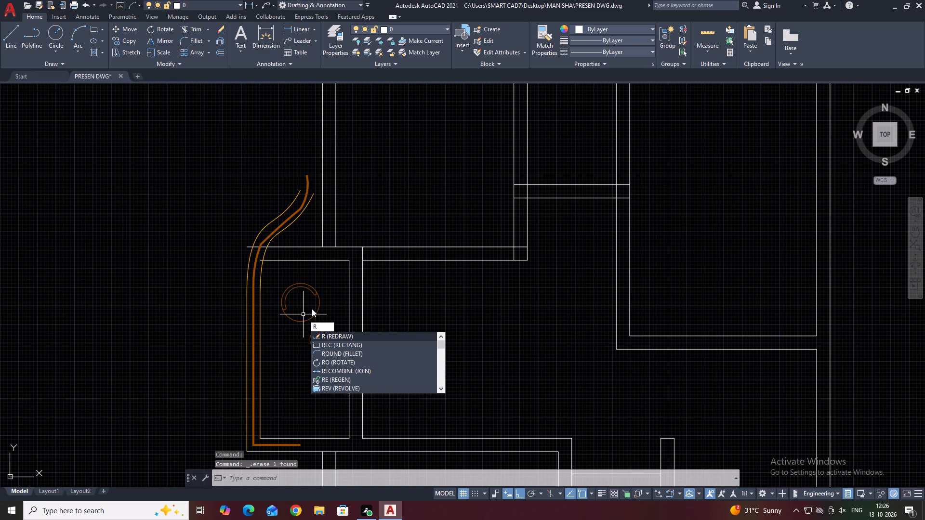
key(Escape)
key(e)
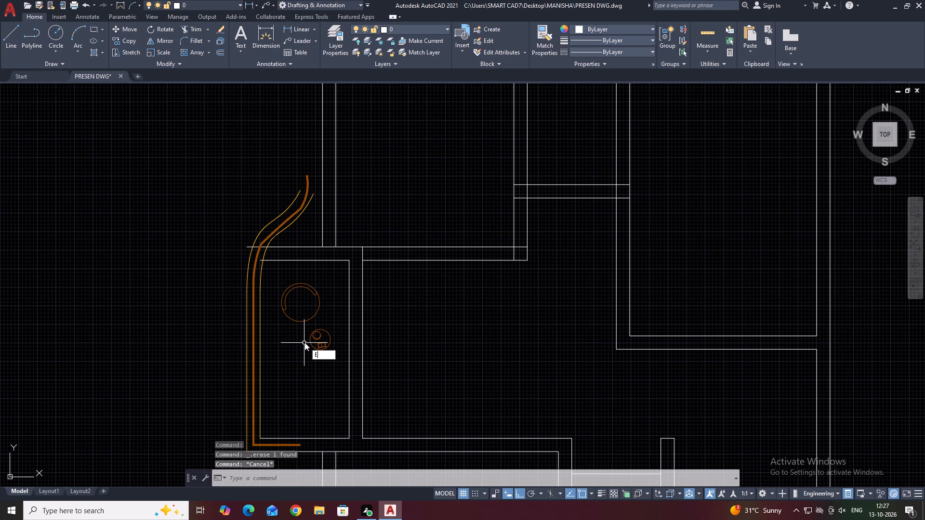
key(Escape)
key(e)
key(x)
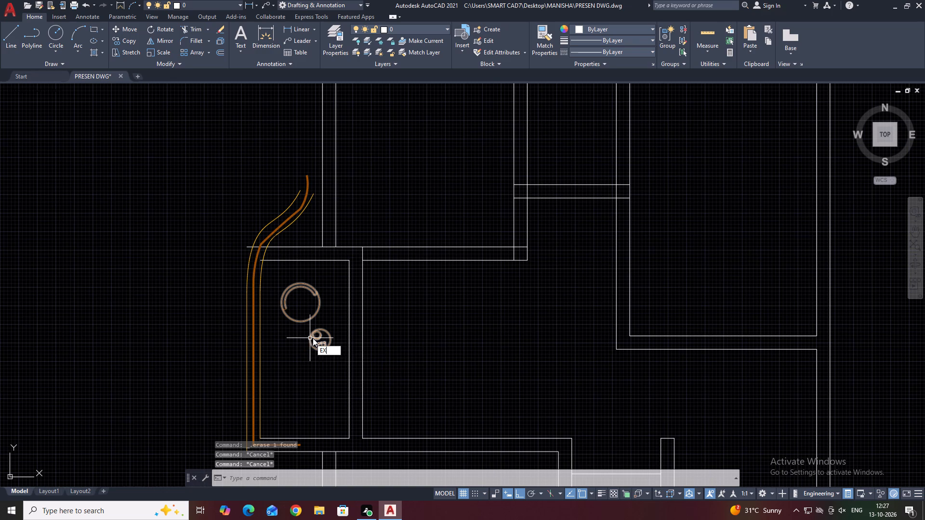
key(space)
click(367, 224)
click(307, 230)
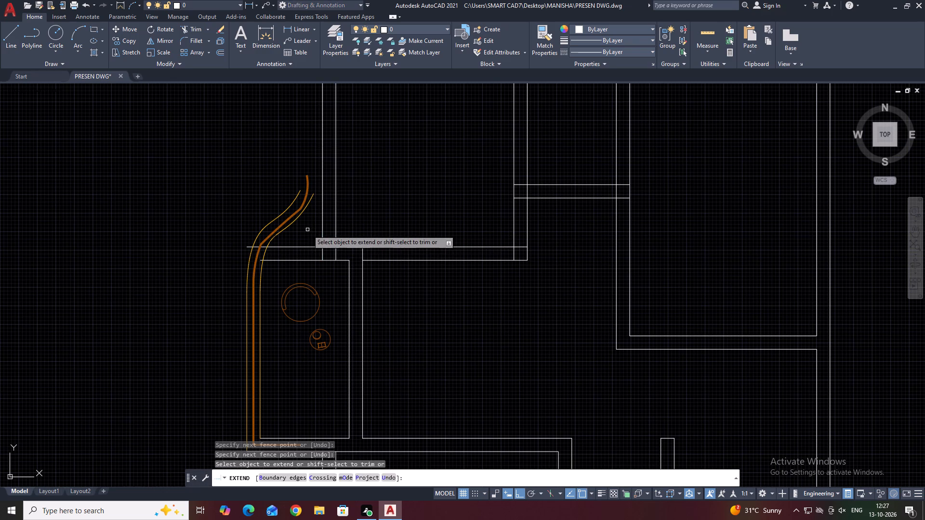
key(Escape)
key(Escape)
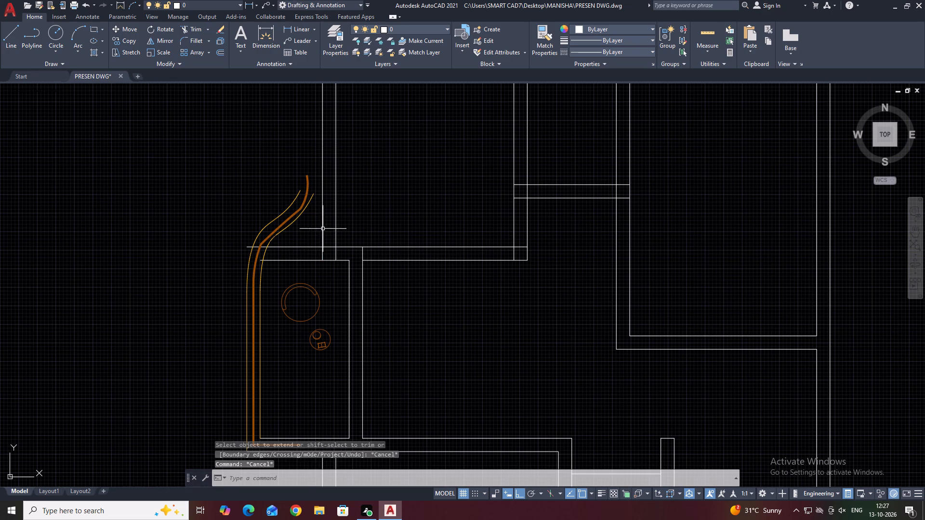
Check the new balcony's dimensions with the quick measure tool.
middle_drag(340, 229, 358, 239)
middle_drag(314, 206, 449, 221)
scroll(495, 221, down, 1)
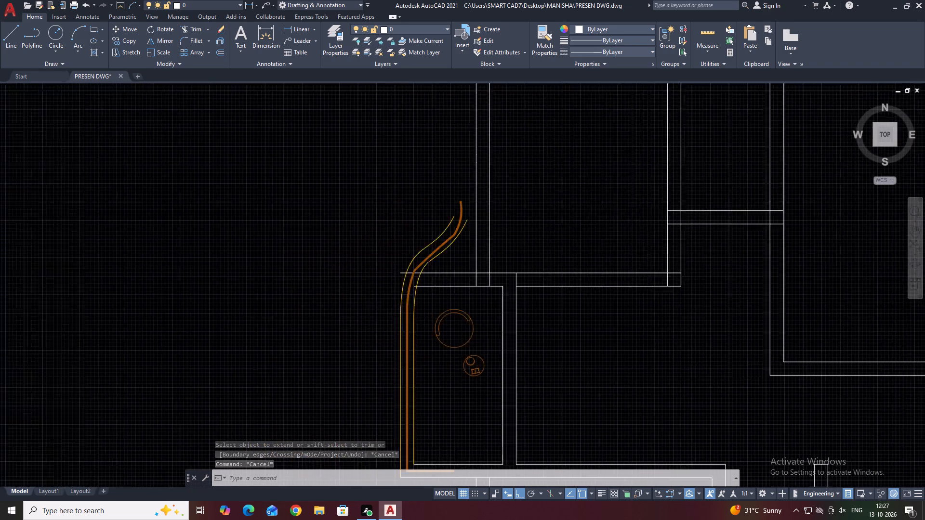
middle_drag(538, 246, 498, 239)
click(710, 28)
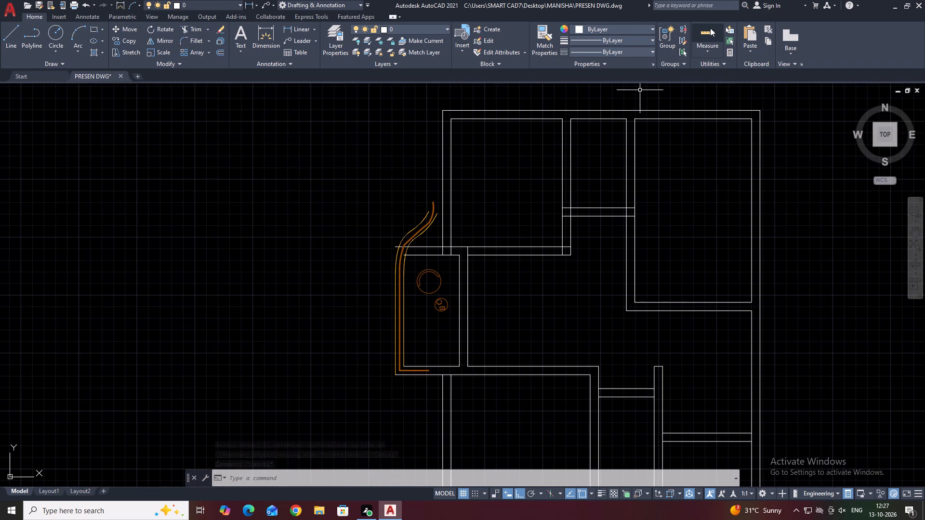
middle_drag(435, 309, 418, 330)
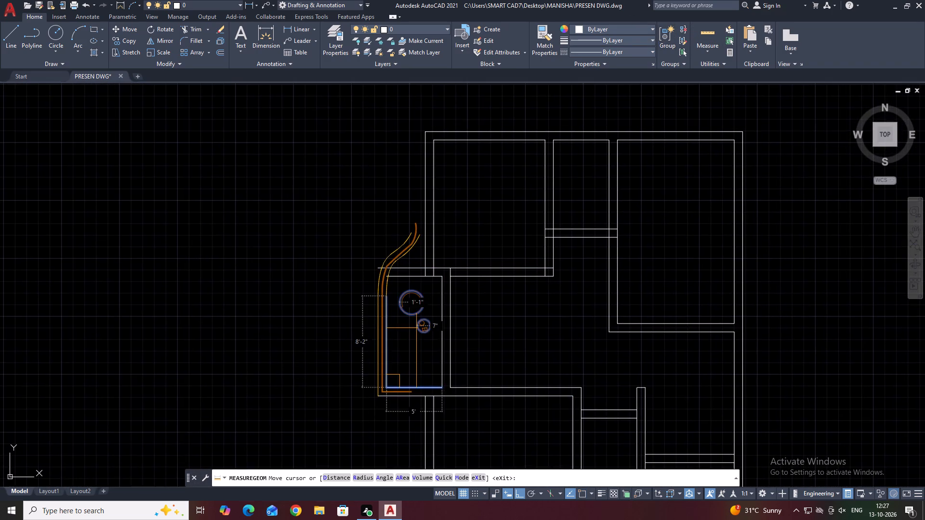
key(Escape)
Extend the balcony's curved outer outline to the upper-left room's outer wall line and the inner outline to the inner wall line.
middle_drag(423, 271, 386, 327)
key(e)
key(x)
key(space)
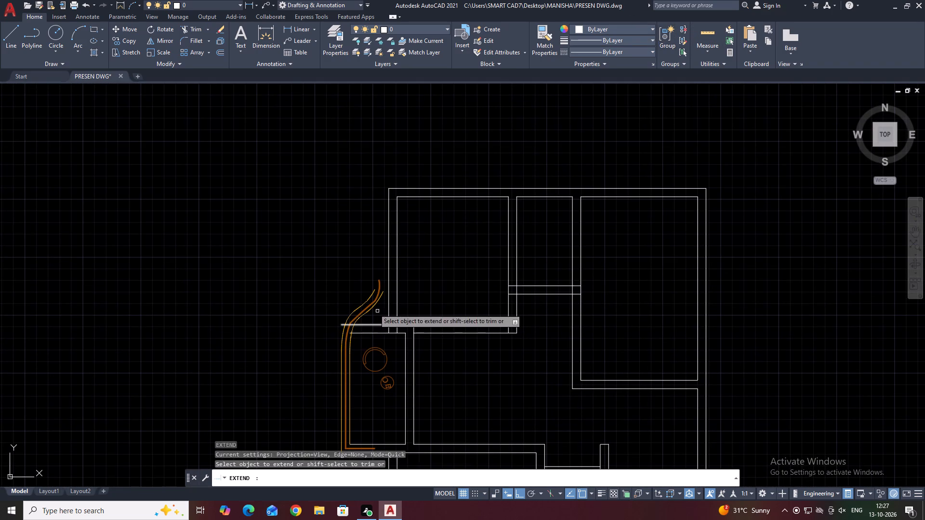
click(335, 277)
click(404, 310)
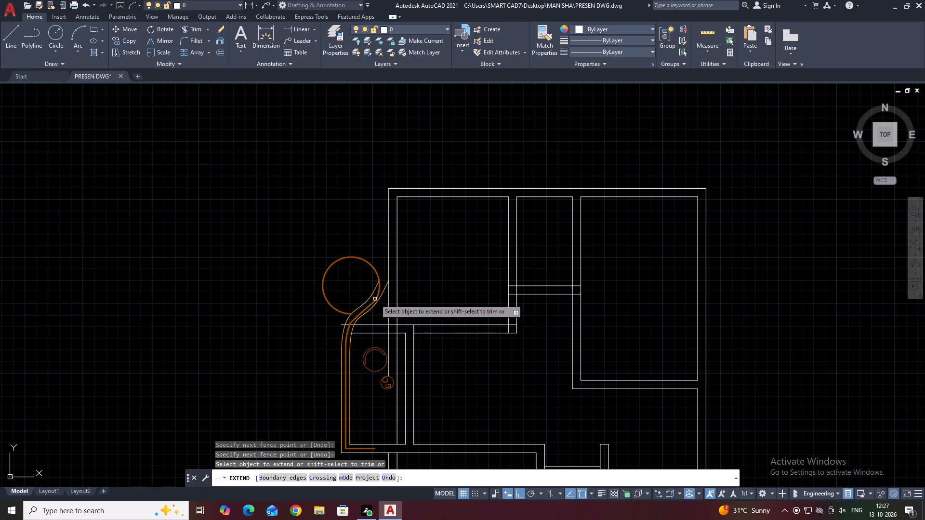
scroll(368, 297, up, 3)
click(394, 261)
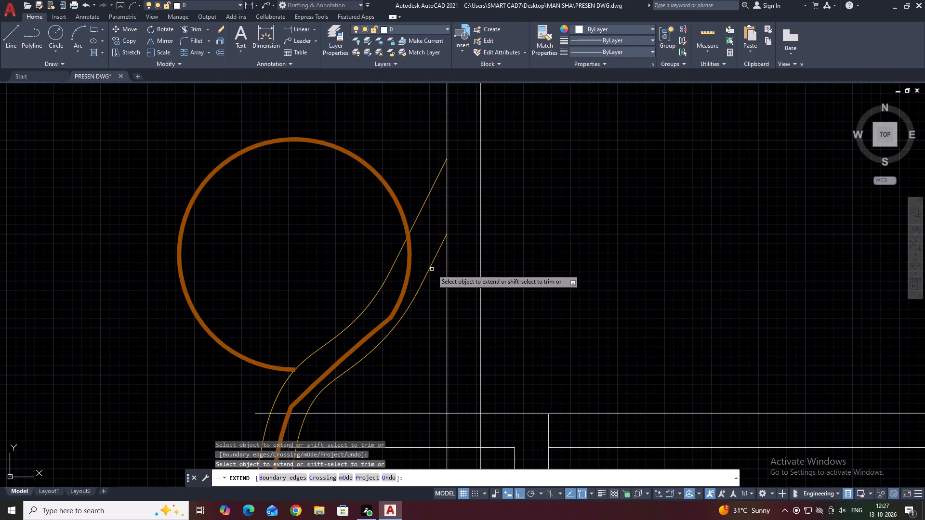
click(431, 266)
key(Escape)
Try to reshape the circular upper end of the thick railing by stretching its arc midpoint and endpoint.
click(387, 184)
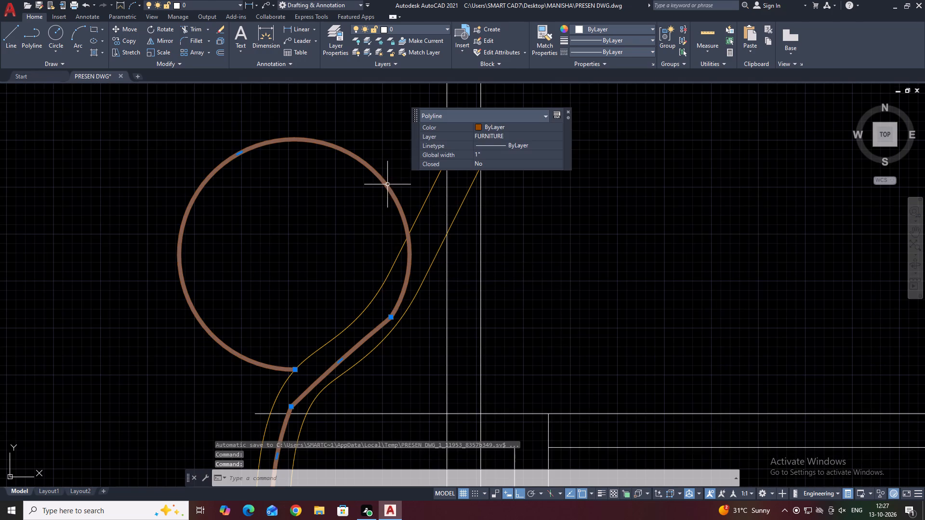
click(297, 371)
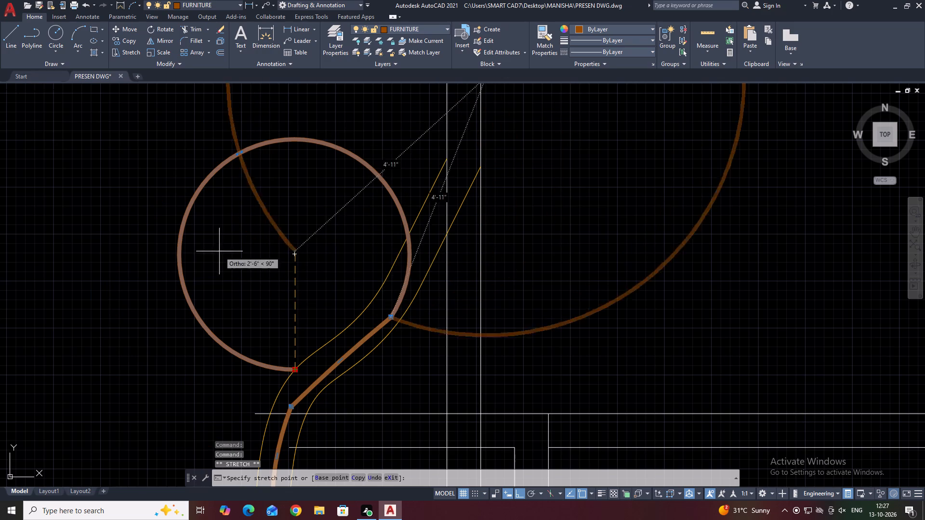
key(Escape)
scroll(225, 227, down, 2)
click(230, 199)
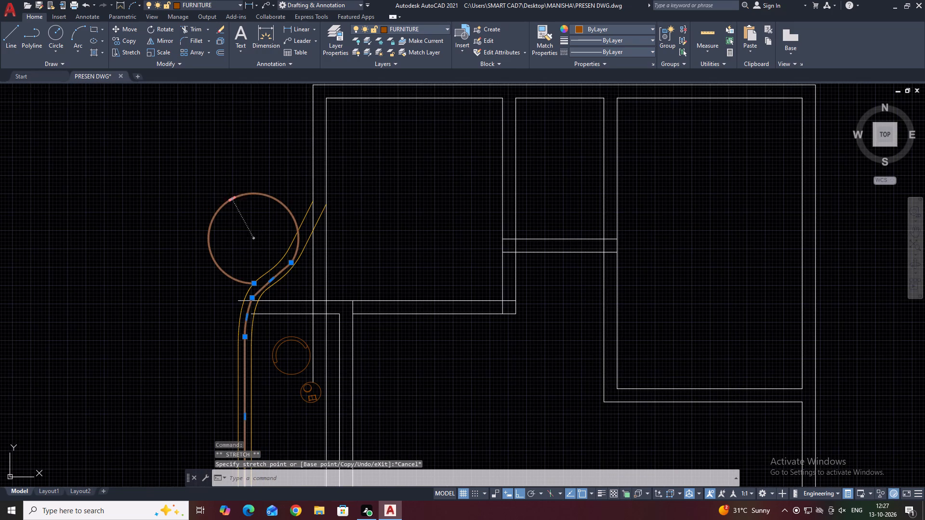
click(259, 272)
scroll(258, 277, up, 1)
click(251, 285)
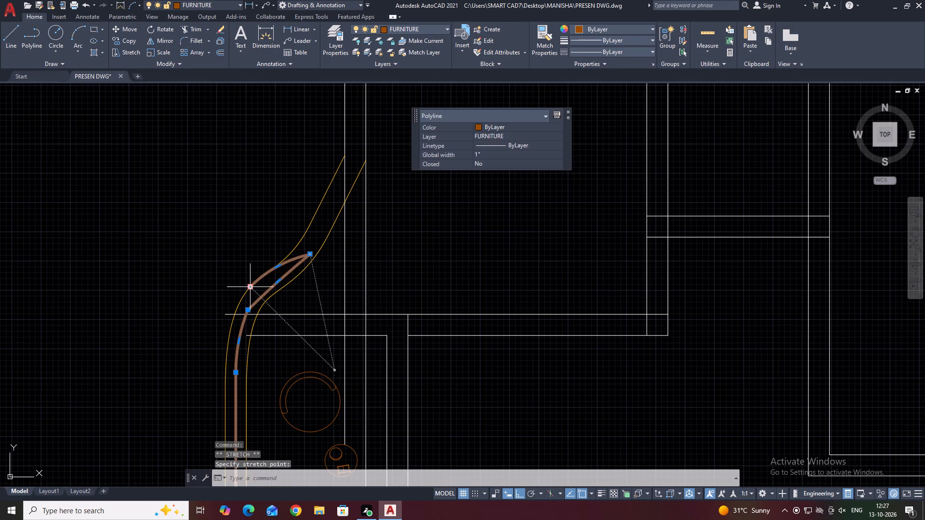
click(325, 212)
Delete the distorted thick railing polyline from the new plan's balcony.
middle_drag(300, 231, 265, 251)
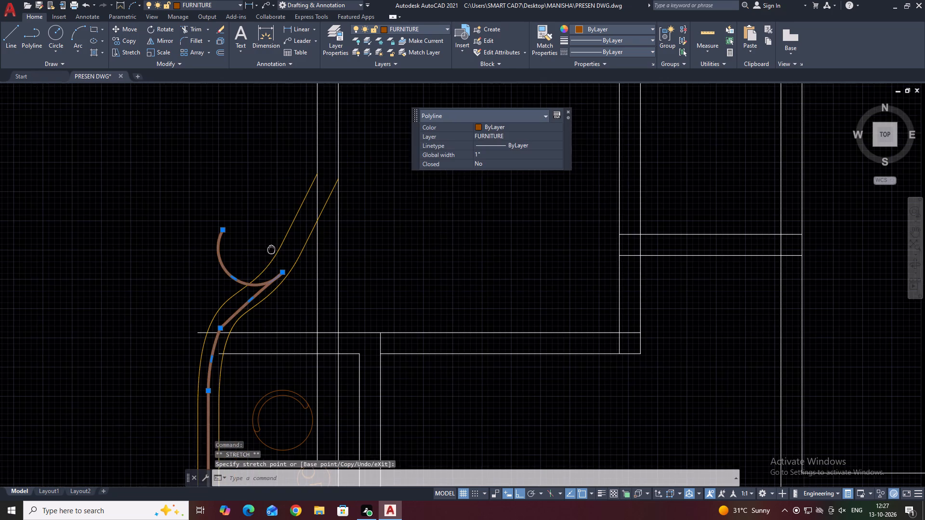
key(Delete)
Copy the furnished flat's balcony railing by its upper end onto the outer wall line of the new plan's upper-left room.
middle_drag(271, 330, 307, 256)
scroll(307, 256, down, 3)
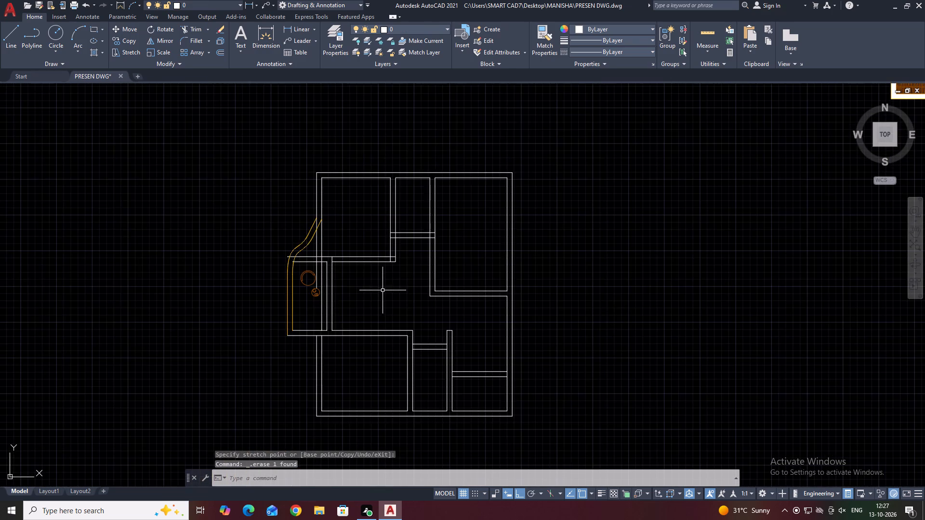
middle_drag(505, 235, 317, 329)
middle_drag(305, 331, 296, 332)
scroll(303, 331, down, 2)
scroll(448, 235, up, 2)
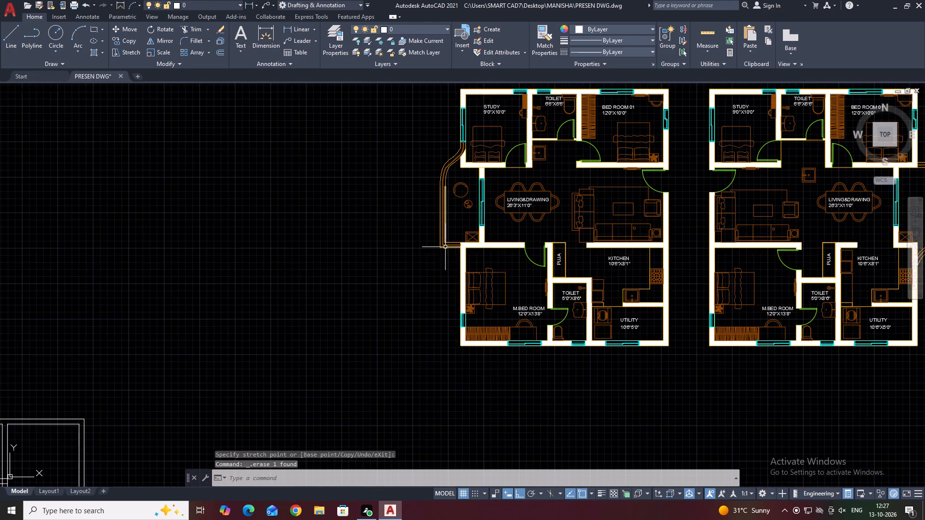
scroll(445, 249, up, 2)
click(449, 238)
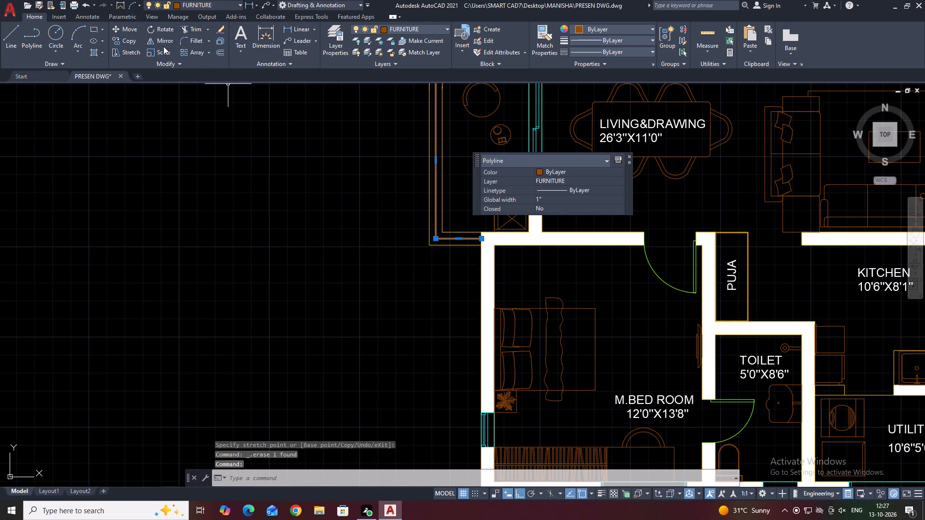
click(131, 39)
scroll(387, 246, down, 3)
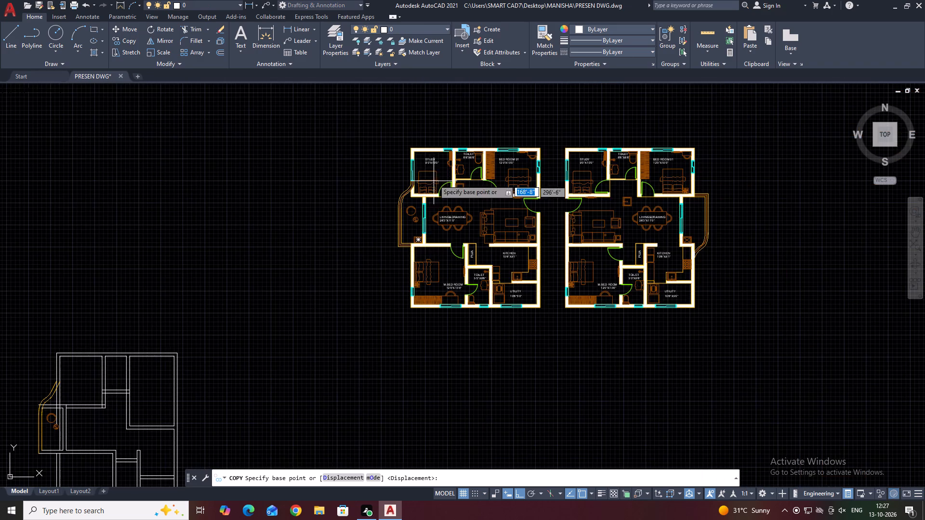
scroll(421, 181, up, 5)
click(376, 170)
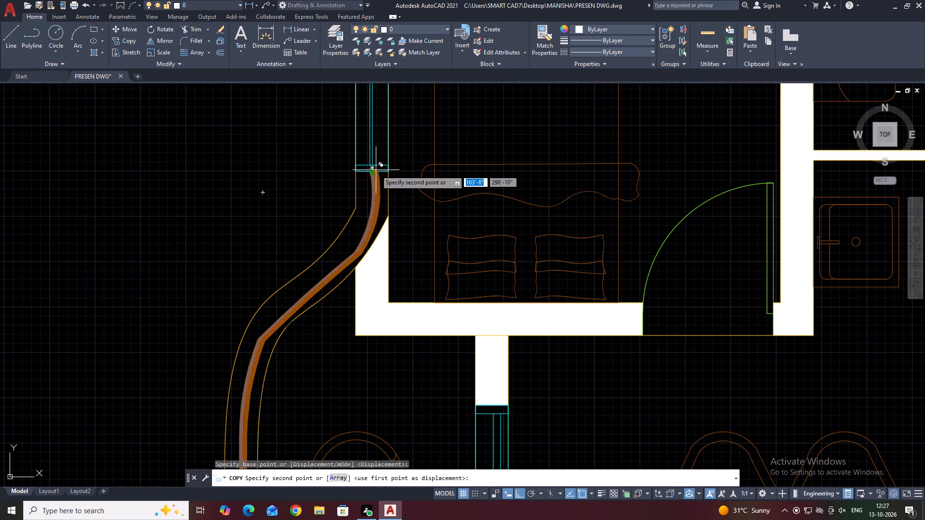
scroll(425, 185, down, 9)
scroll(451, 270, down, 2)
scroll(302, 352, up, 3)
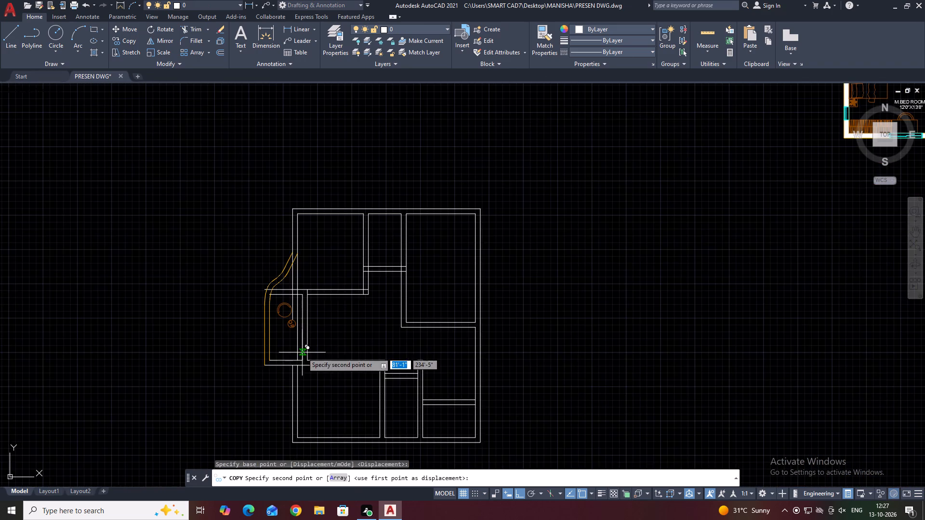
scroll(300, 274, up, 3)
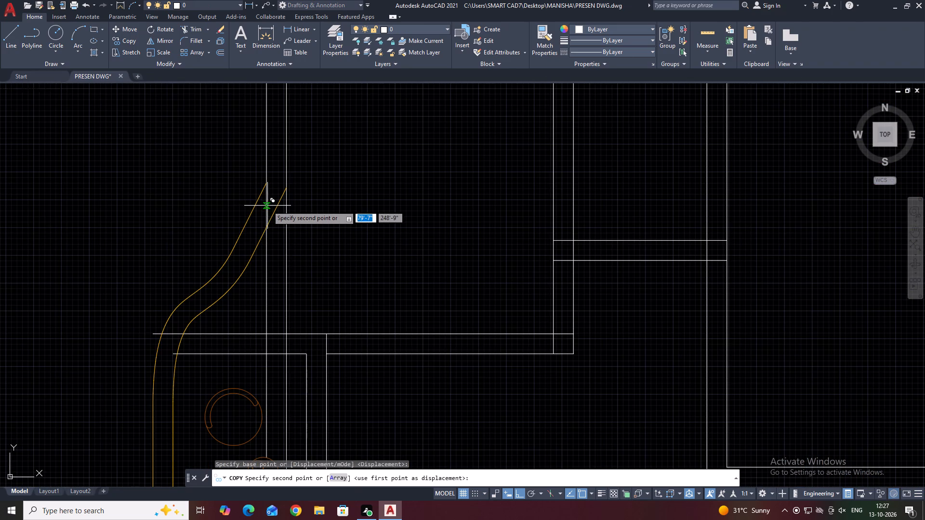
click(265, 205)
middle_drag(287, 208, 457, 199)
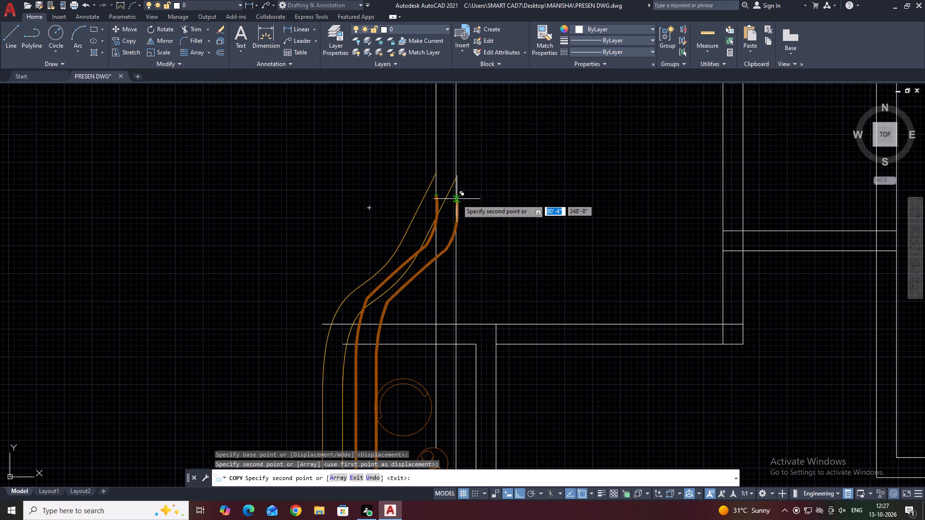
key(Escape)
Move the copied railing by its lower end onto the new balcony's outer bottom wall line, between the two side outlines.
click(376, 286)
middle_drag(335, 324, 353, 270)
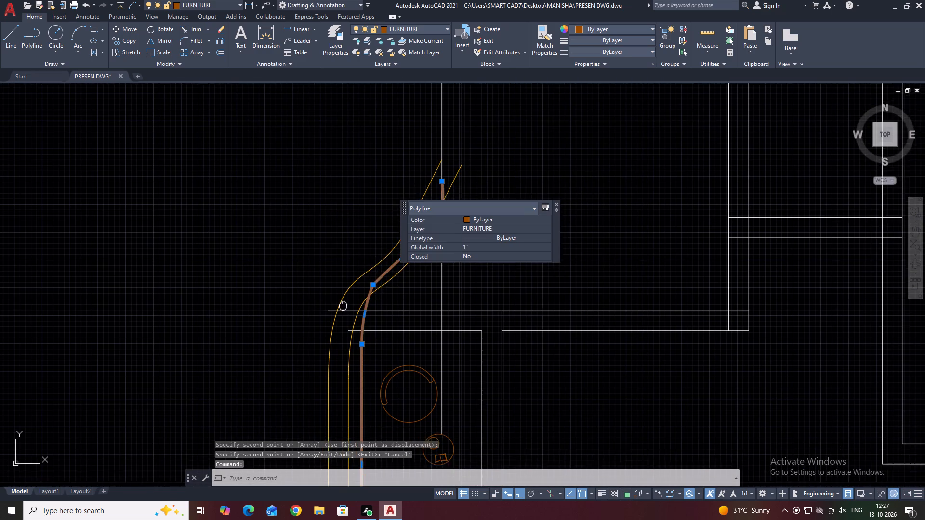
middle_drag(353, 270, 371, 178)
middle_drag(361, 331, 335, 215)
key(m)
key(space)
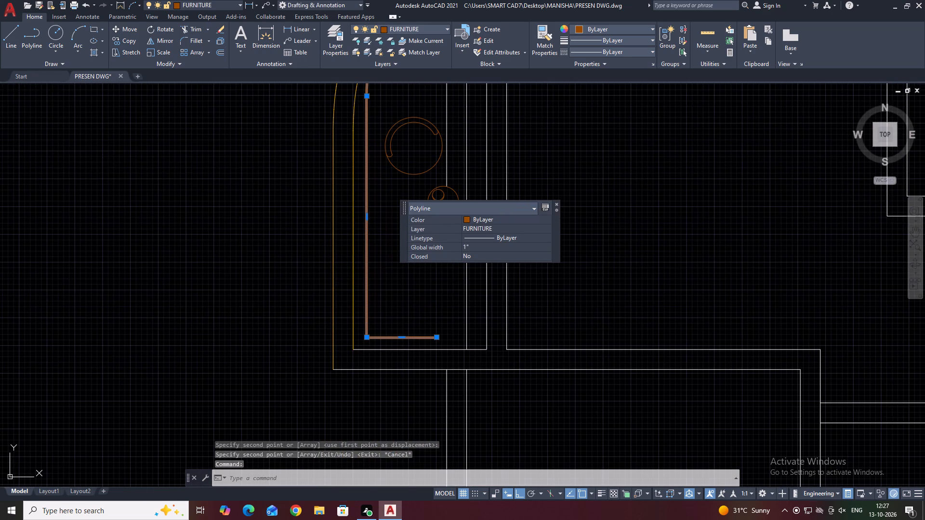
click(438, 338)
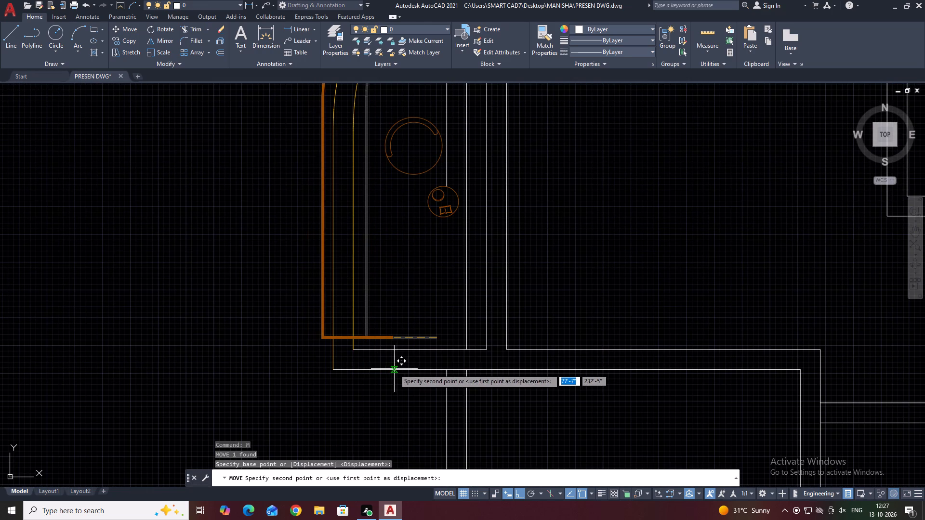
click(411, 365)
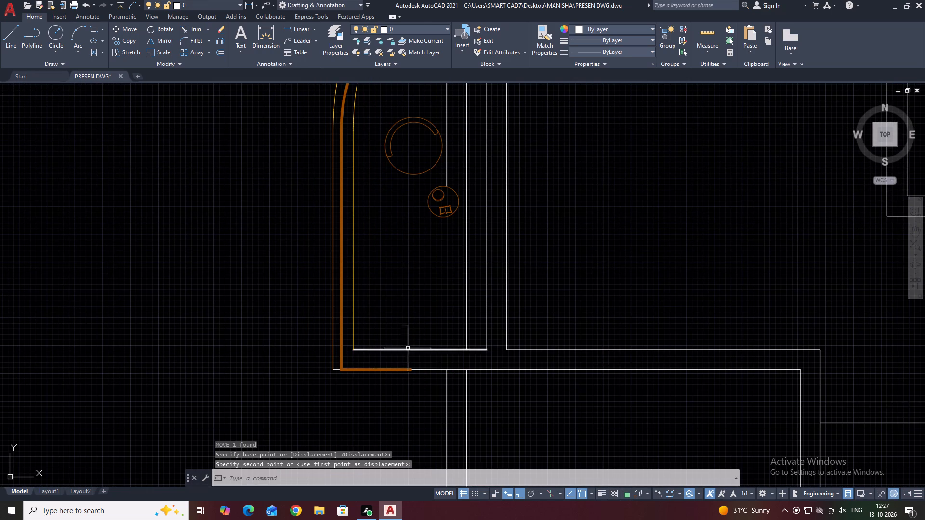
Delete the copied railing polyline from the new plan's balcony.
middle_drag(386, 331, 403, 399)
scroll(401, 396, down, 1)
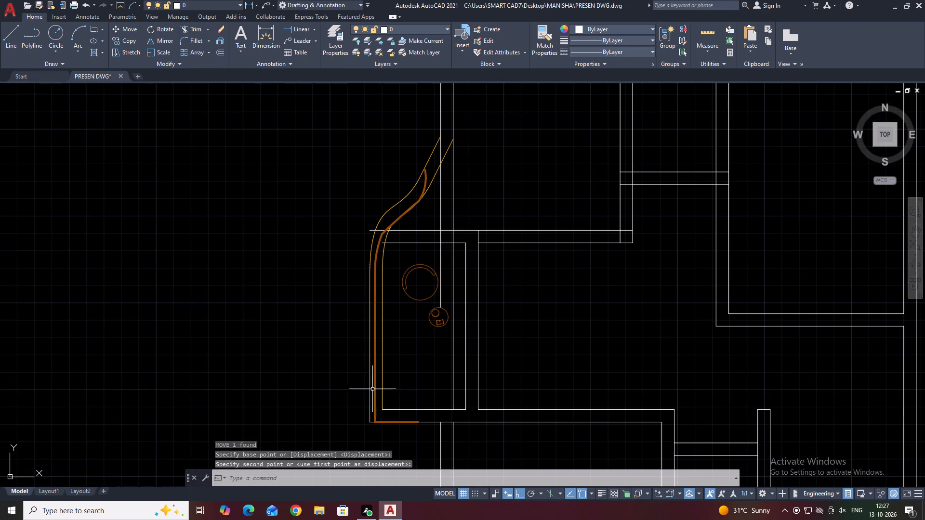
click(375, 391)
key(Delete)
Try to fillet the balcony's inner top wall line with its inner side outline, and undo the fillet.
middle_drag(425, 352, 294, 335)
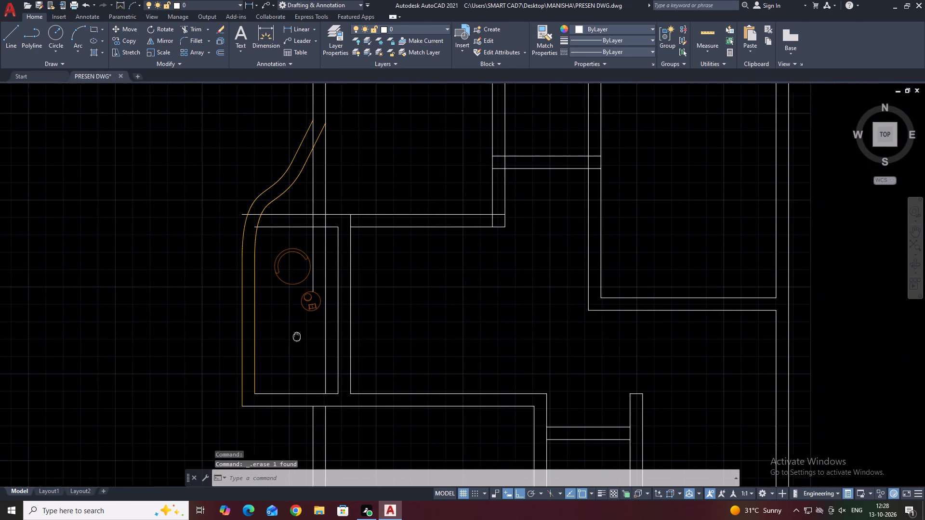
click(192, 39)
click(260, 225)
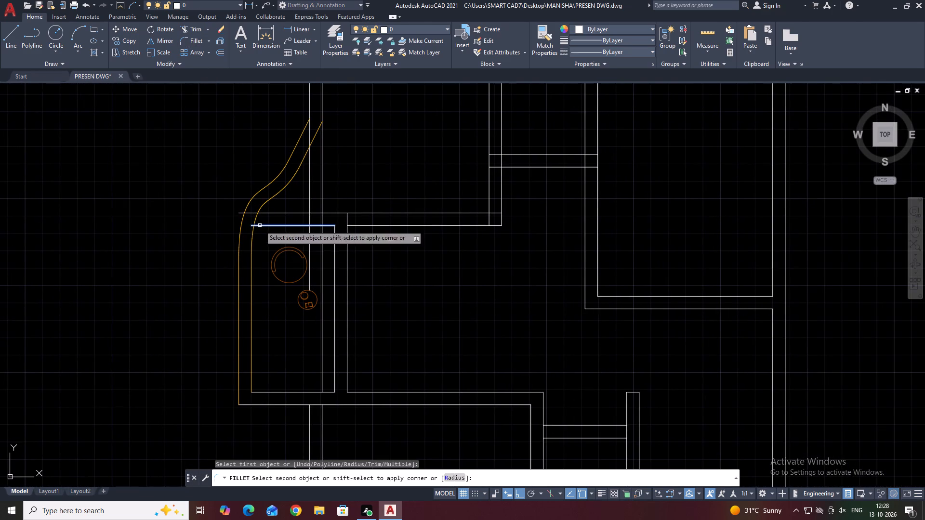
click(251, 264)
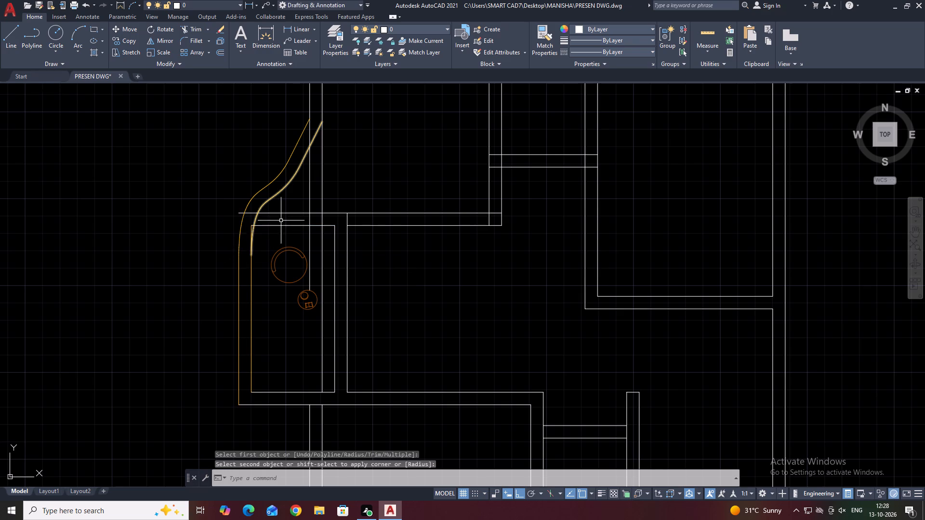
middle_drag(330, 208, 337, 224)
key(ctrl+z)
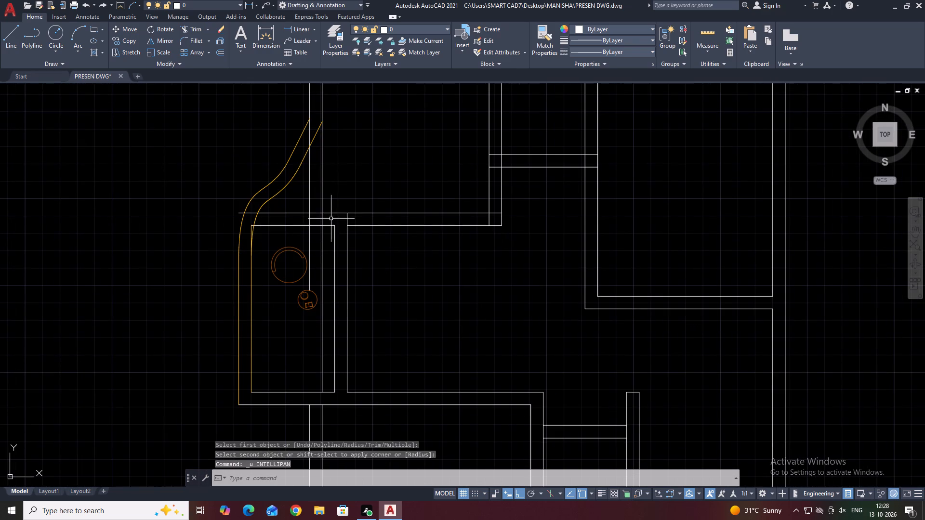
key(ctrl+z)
Trim the new balcony's two top wall lines back to the room's outer wall line, removing the stubs at the curved outlines.
middle_drag(277, 234, 295, 242)
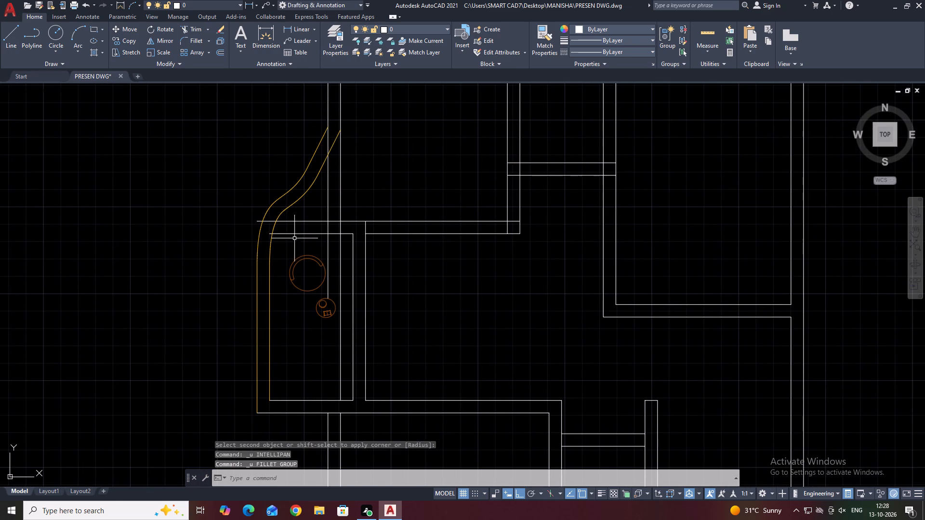
text(TR)
key(space)
click(306, 212)
click(287, 242)
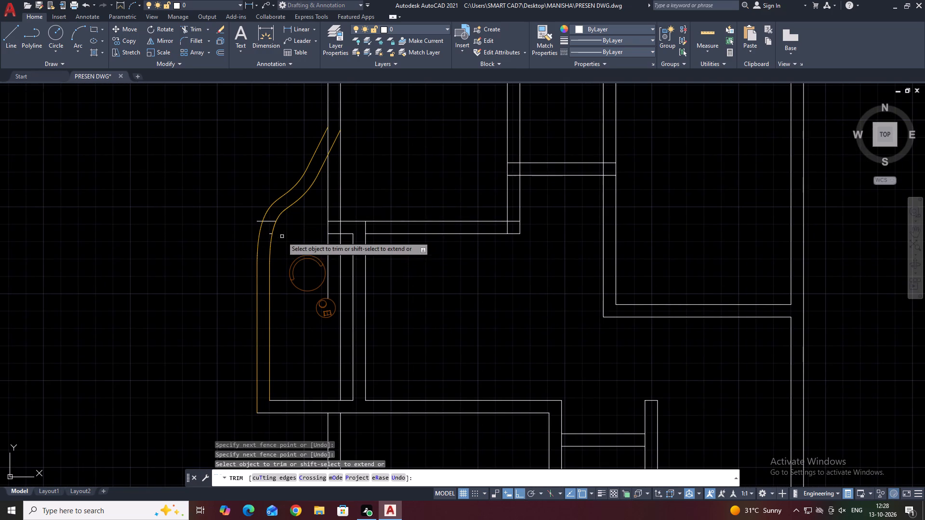
scroll(279, 234, up, 3)
click(249, 168)
click(239, 246)
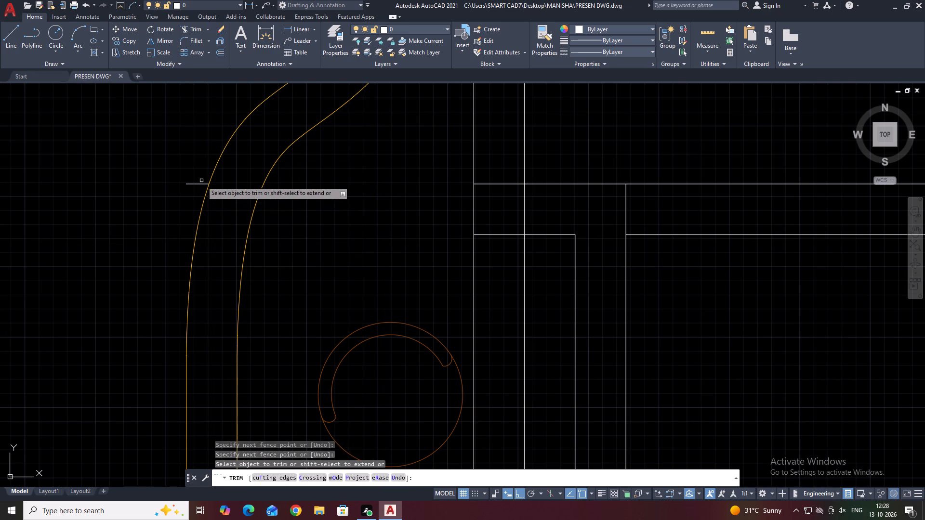
click(201, 181)
click(187, 197)
key(Escape)
scroll(377, 250, down, 4)
middle_drag(518, 276, 501, 270)
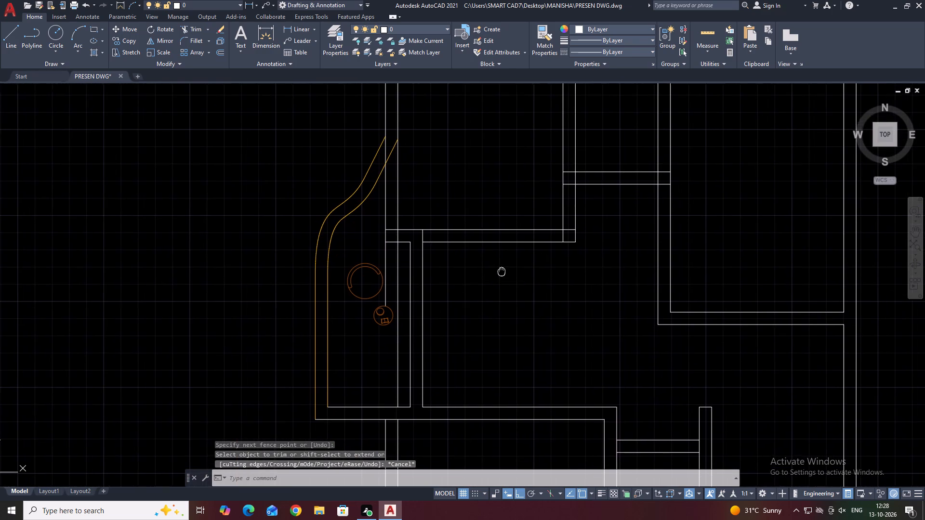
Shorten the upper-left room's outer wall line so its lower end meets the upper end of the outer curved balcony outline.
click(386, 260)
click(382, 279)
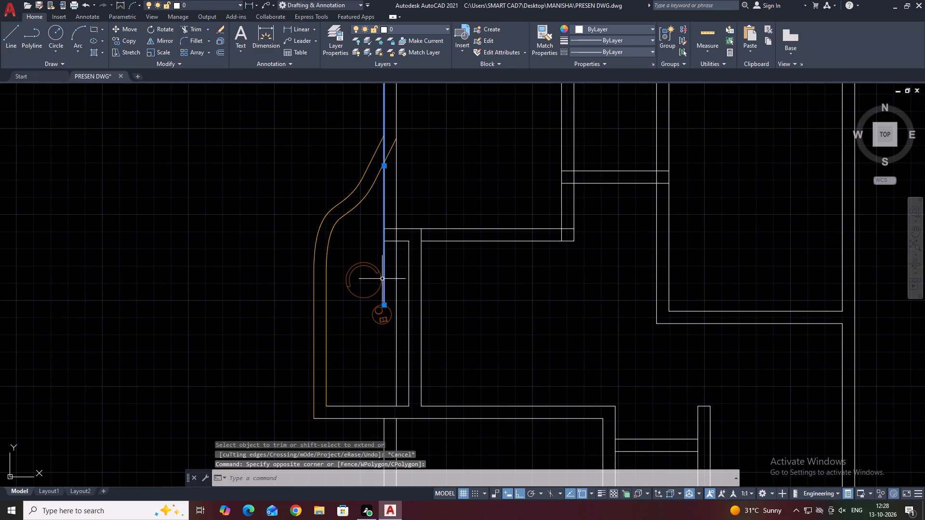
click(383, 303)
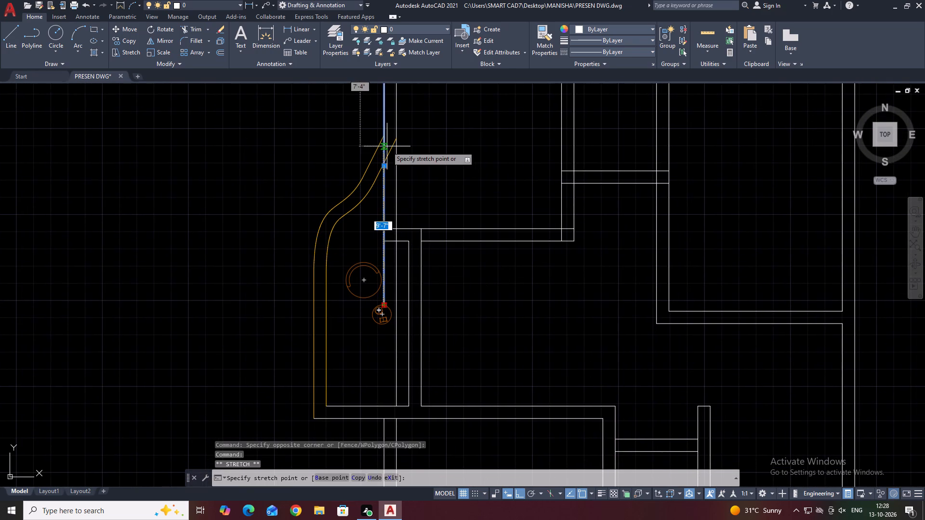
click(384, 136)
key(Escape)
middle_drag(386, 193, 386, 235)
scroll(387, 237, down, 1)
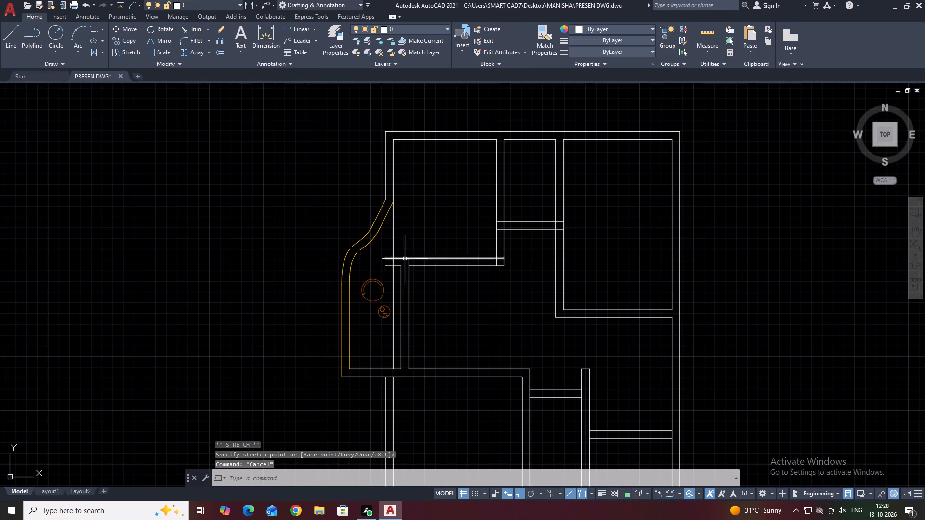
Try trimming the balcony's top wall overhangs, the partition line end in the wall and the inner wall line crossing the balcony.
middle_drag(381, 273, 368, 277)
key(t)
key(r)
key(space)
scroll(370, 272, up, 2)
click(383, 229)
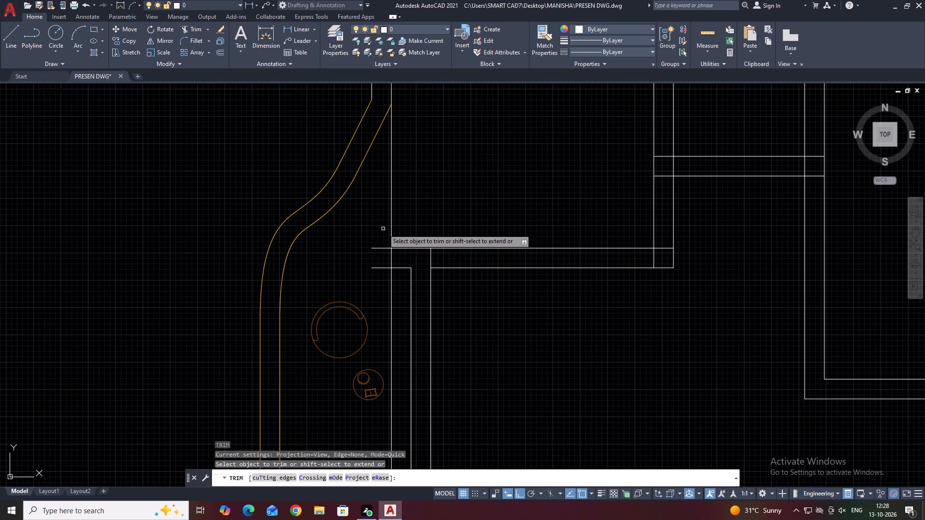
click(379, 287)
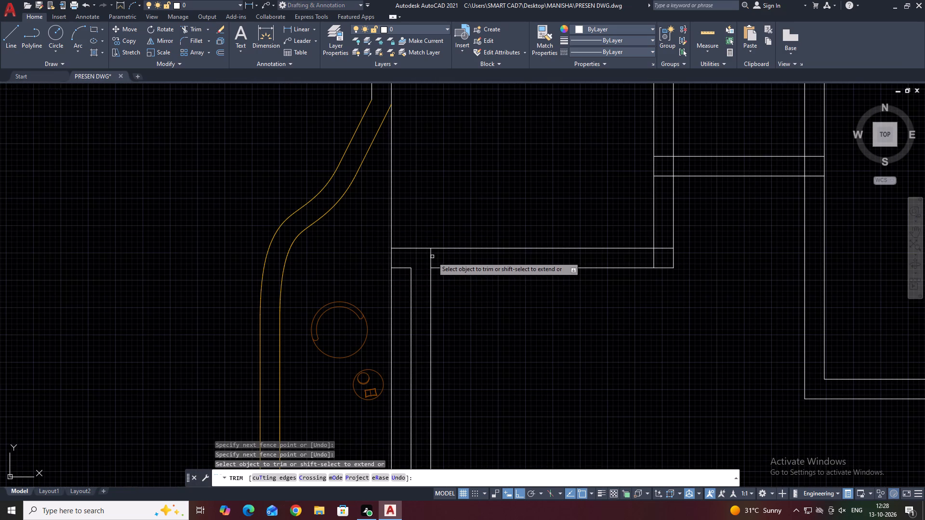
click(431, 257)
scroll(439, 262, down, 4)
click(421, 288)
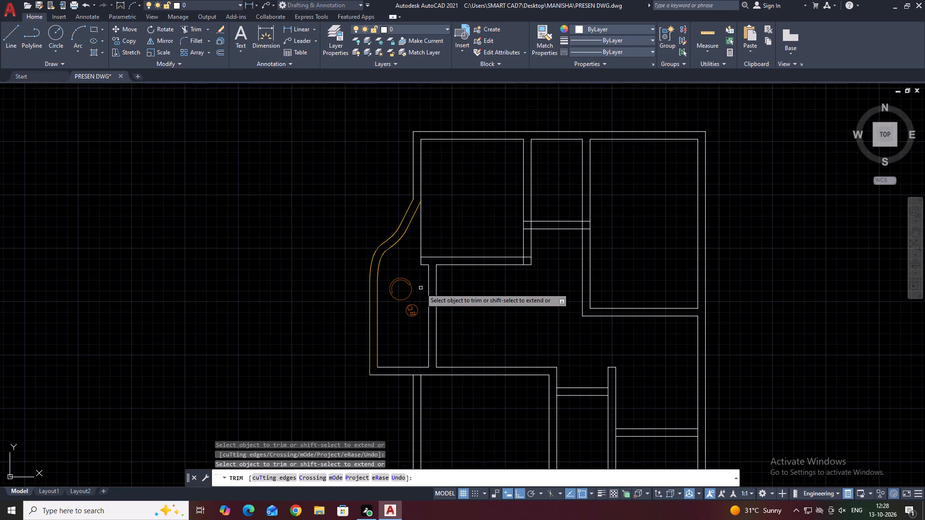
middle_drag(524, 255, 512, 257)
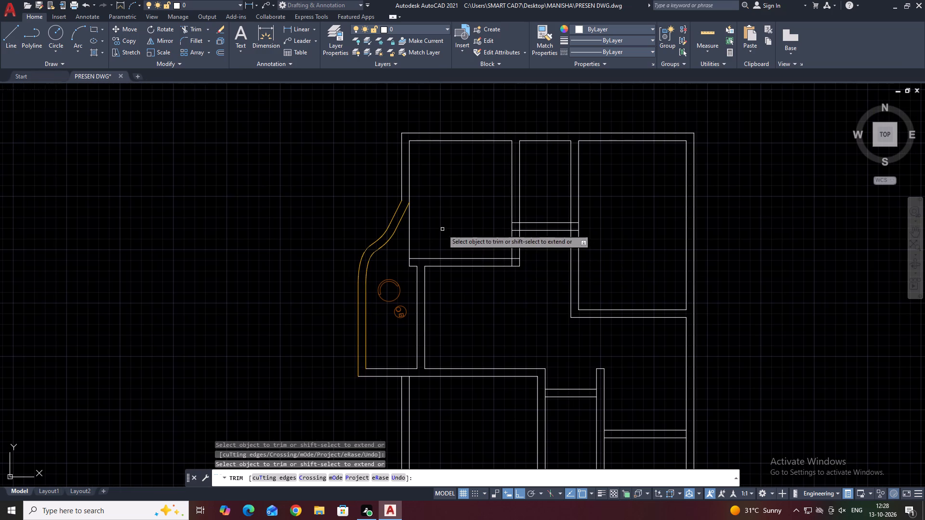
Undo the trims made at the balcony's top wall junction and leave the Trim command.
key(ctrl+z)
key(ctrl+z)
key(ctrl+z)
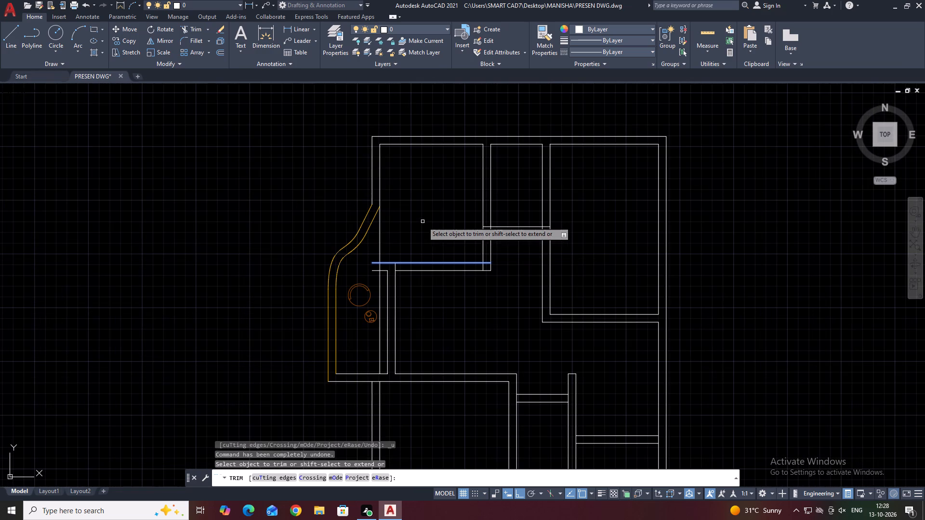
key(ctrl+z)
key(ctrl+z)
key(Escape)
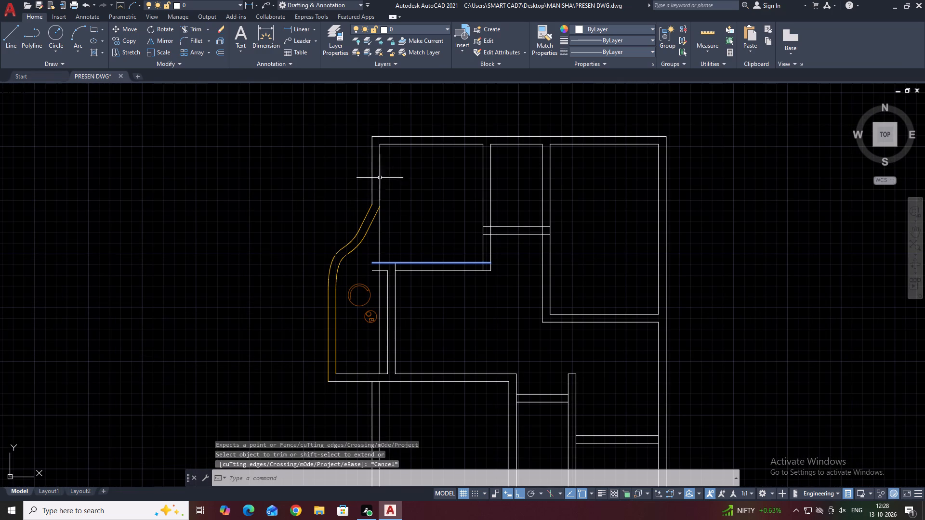
Fillet the balcony's short top wall line with the upper-left room's outer wall line into a square corner.
text(F)
key(space)
click(375, 271)
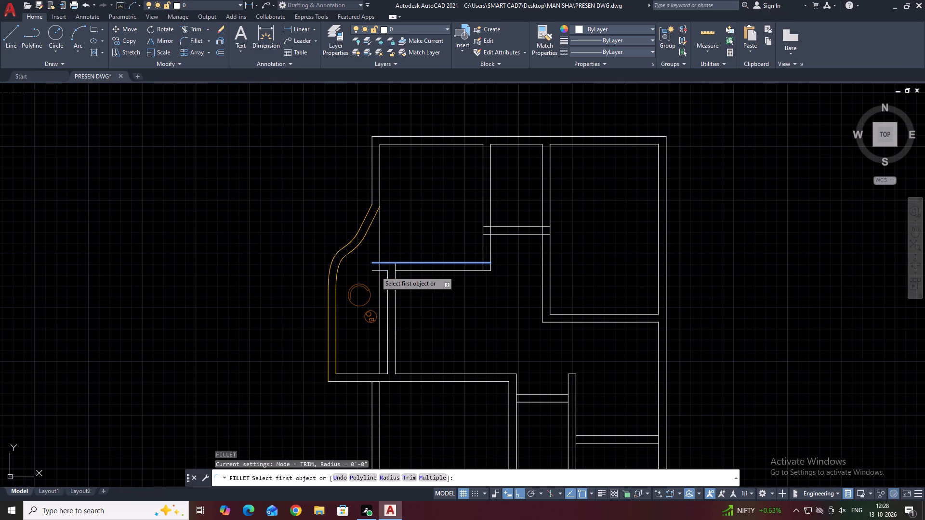
click(372, 191)
key(Escape)
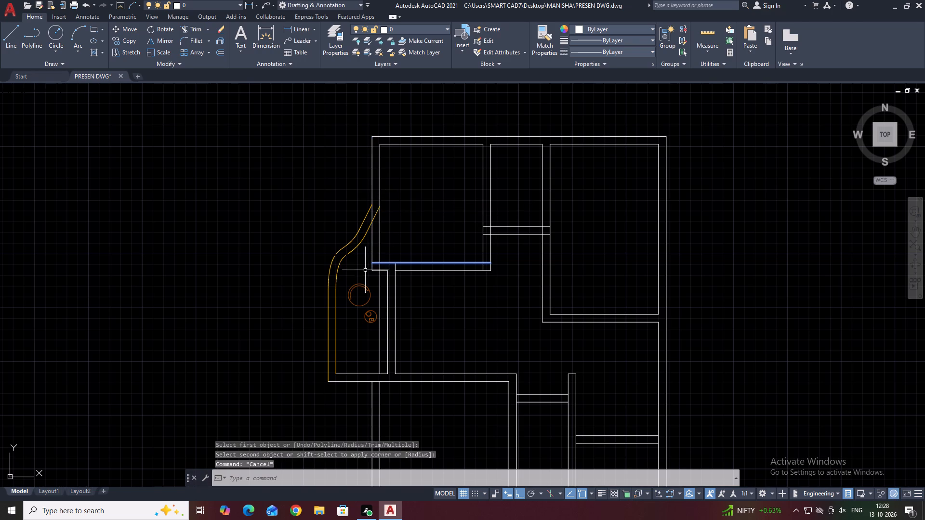
Trim the outer wall line between the curved outlines, the inner wall line below the upper-left room and that room's bottom line overhang.
scroll(372, 203, up, 1)
text(TR)
key(space)
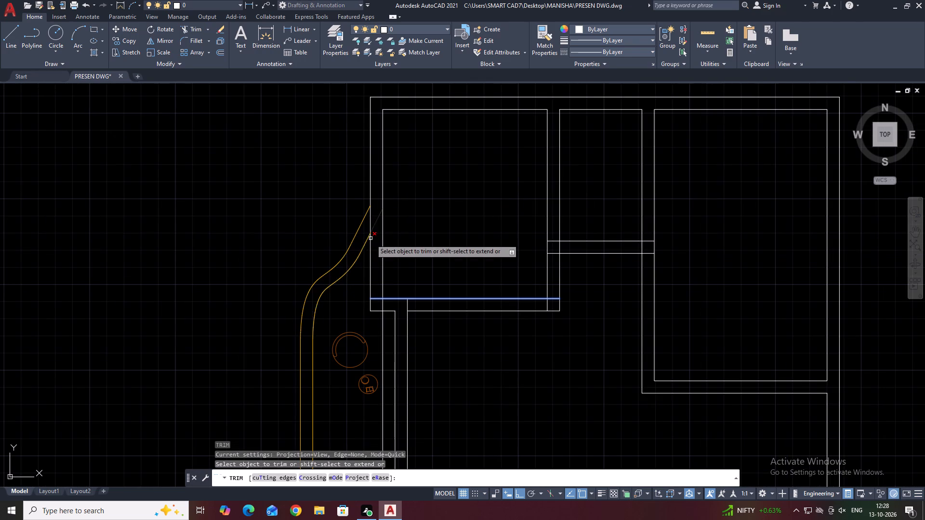
click(370, 221)
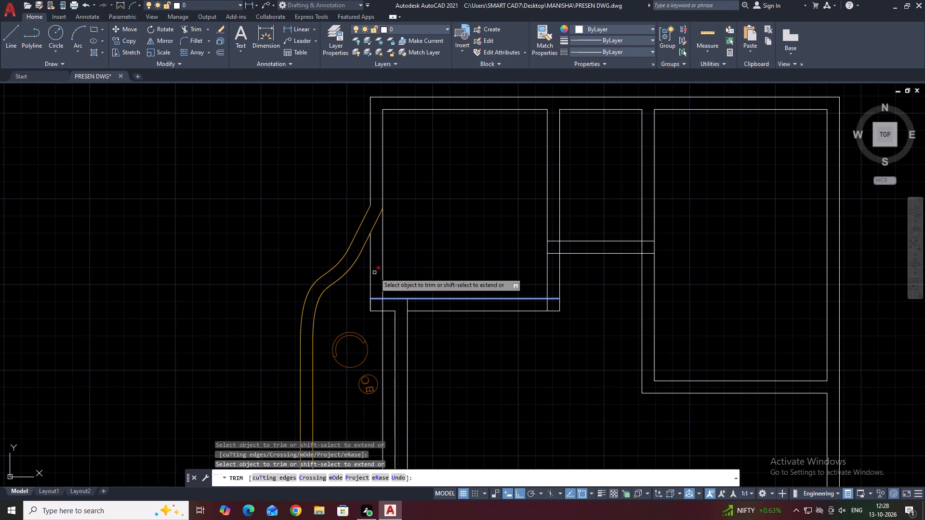
click(383, 304)
click(377, 298)
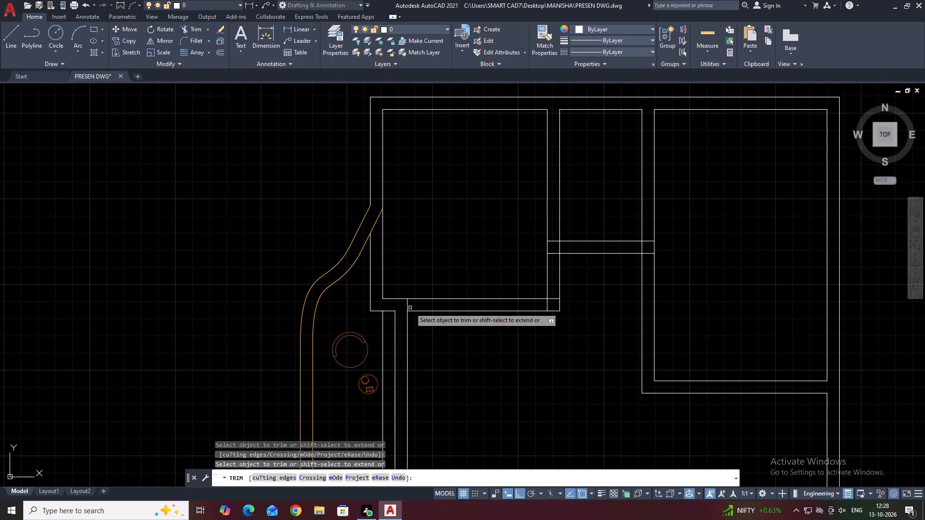
middle_drag(412, 310, 410, 189)
click(381, 272)
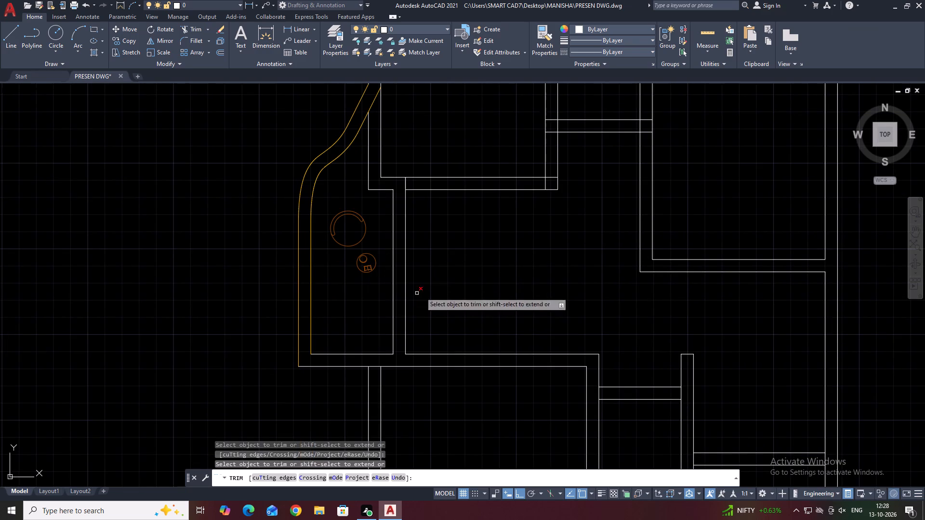
Trim the crossing line ends inside the upper-left room's bottom wall, at the balcony partition and at the room's lower-right corner.
middle_drag(449, 268, 436, 300)
click(393, 215)
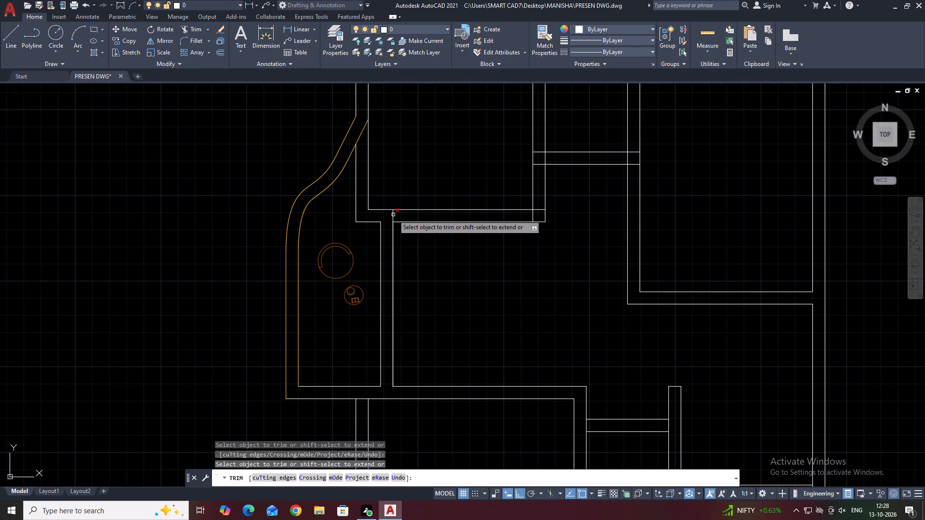
click(533, 217)
click(539, 208)
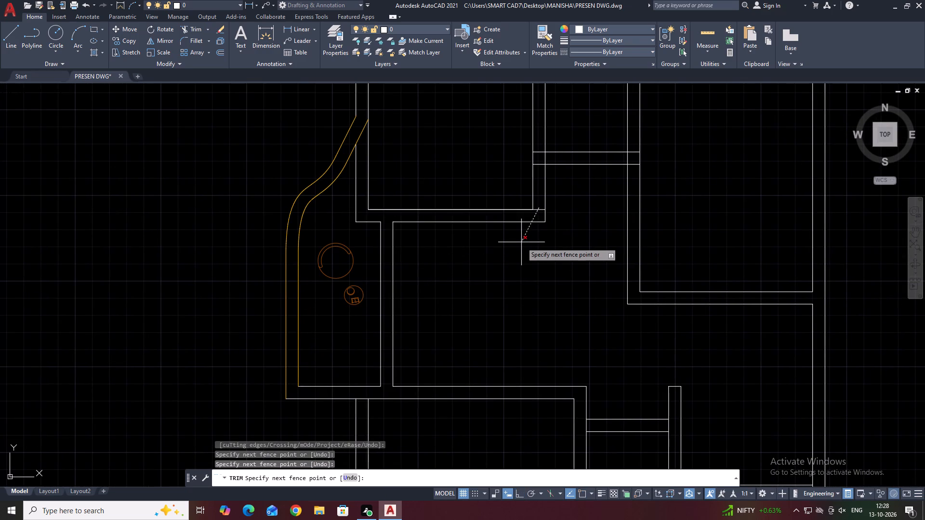
click(529, 218)
middle_drag(564, 221, 327, 276)
key(Escape)
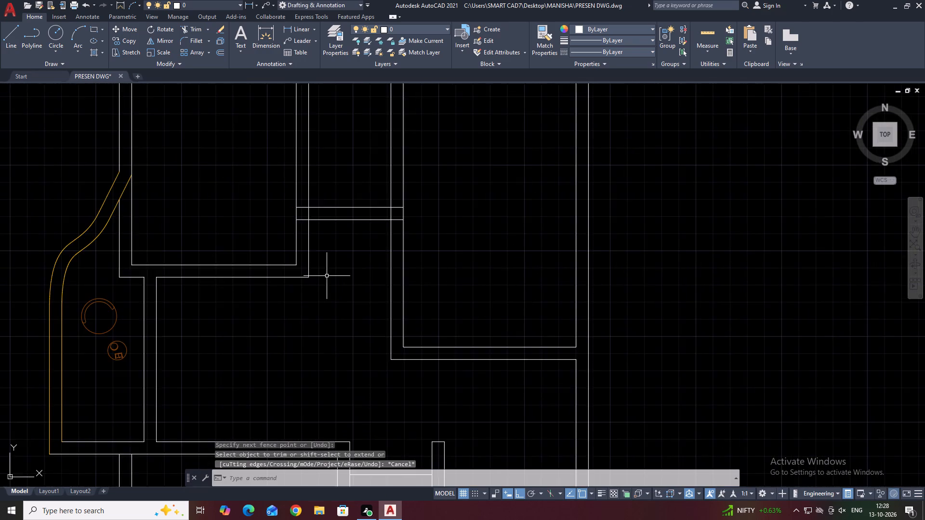
Select all of the new plan's white wall lines and change them from layer 0 to the orange layer matching the curved balcony outlines.
scroll(326, 275, down, 4)
middle_drag(481, 271, 327, 317)
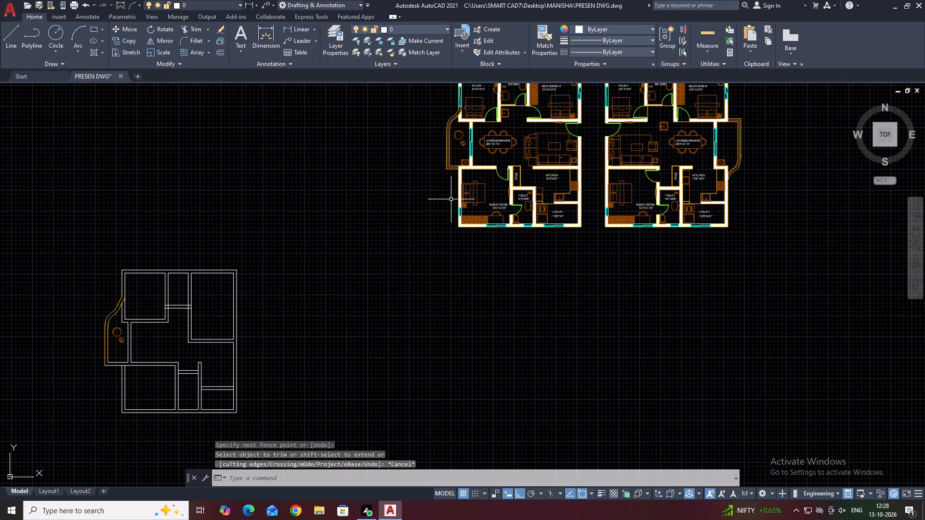
middle_drag(377, 247, 370, 245)
middle_drag(399, 295, 370, 234)
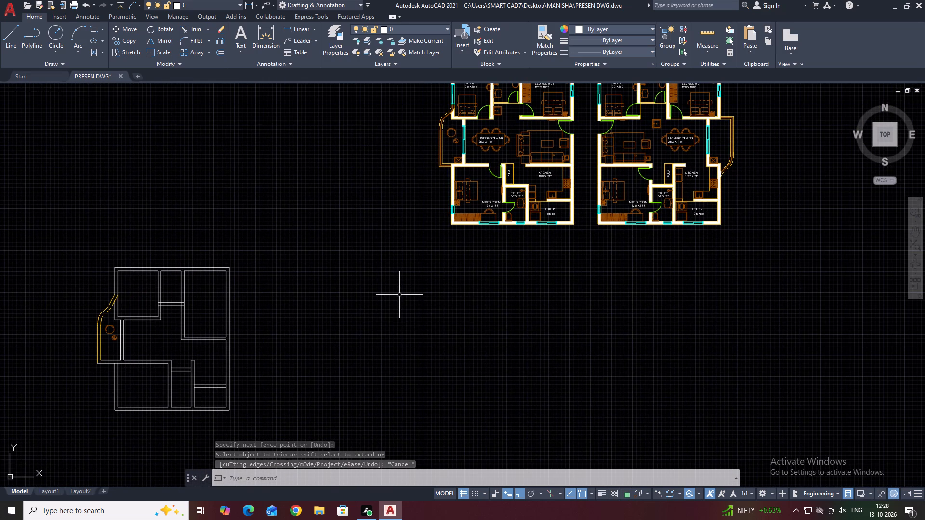
drag(277, 142, 256, 152)
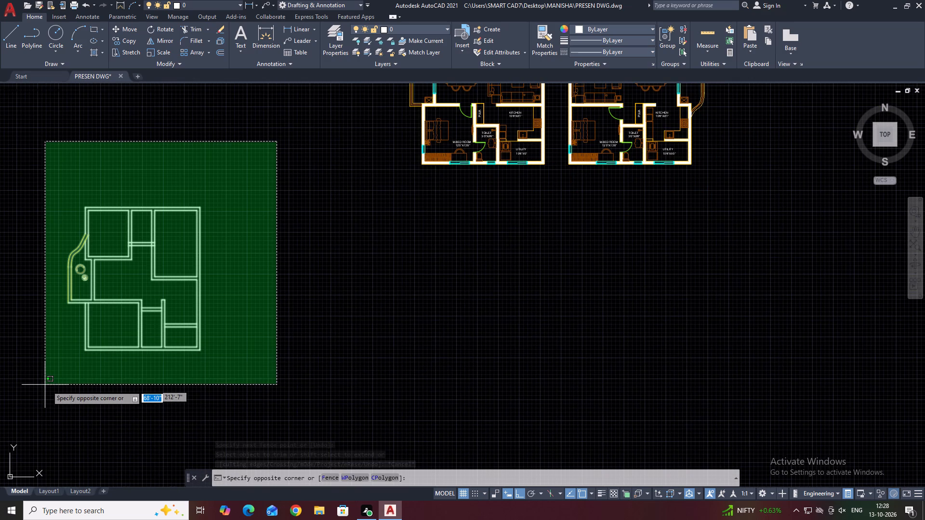
click(92, 363)
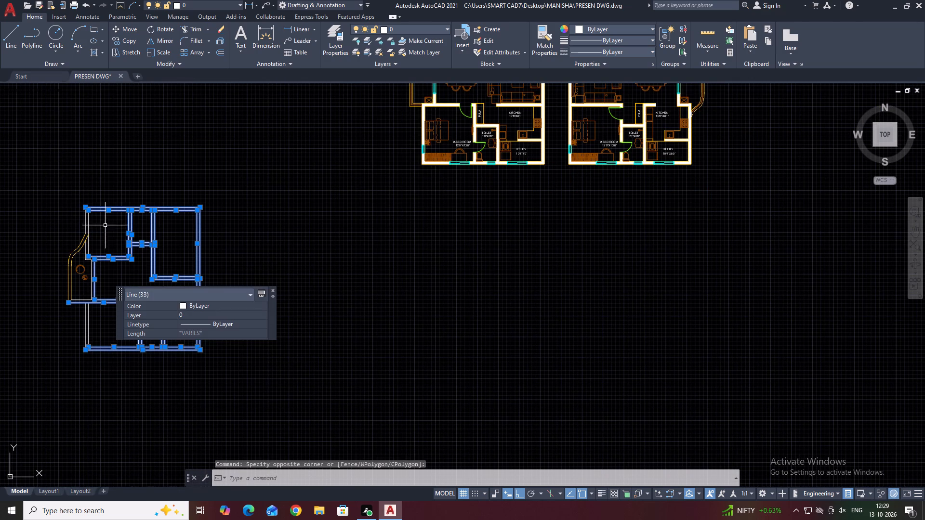
scroll(89, 242, up, 2)
click(118, 175)
click(71, 164)
middle_drag(172, 297, 340, 205)
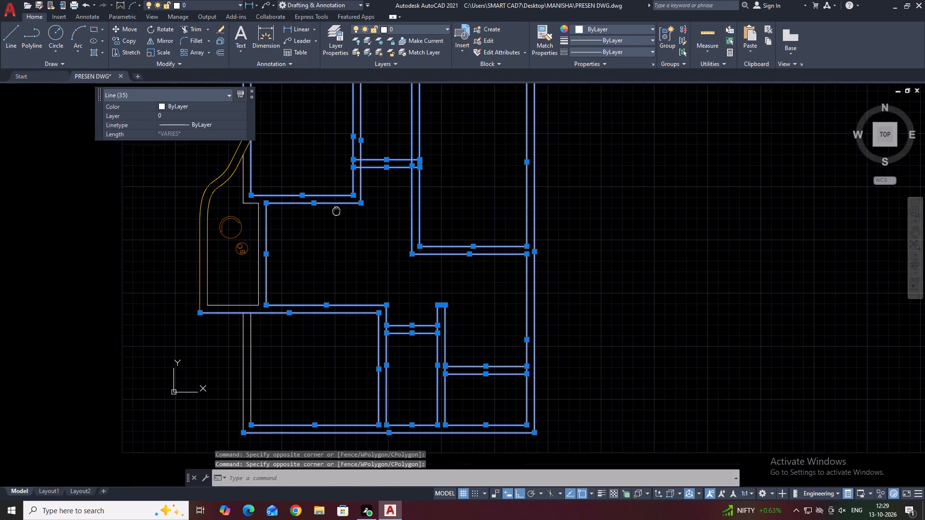
click(295, 174)
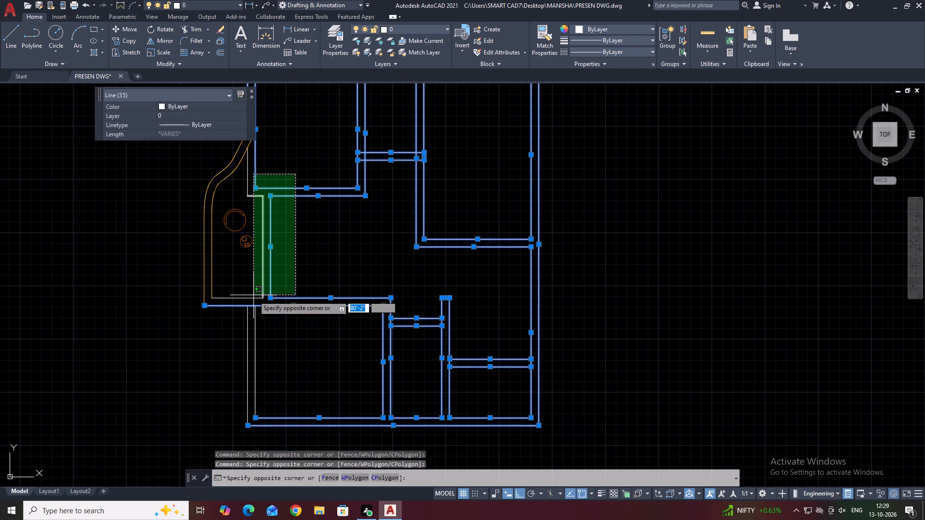
click(253, 296)
click(252, 177)
click(247, 169)
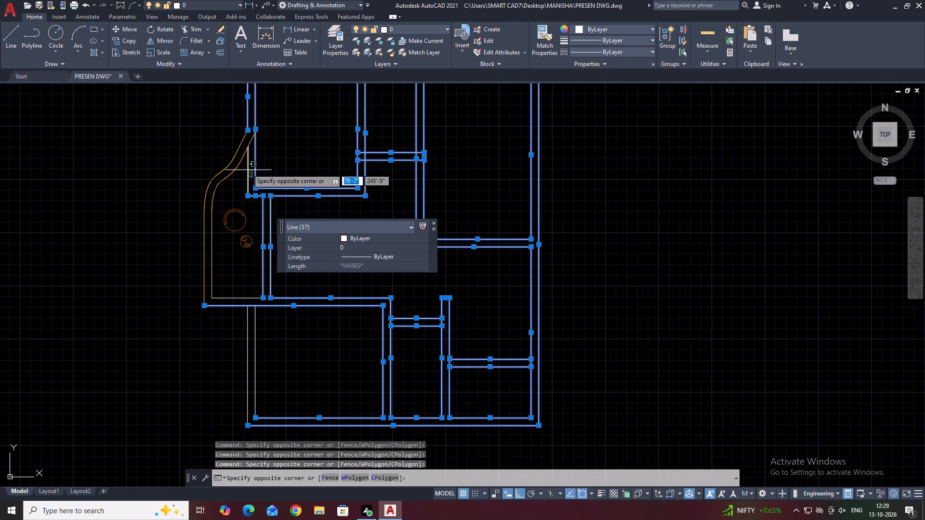
click(248, 296)
click(238, 308)
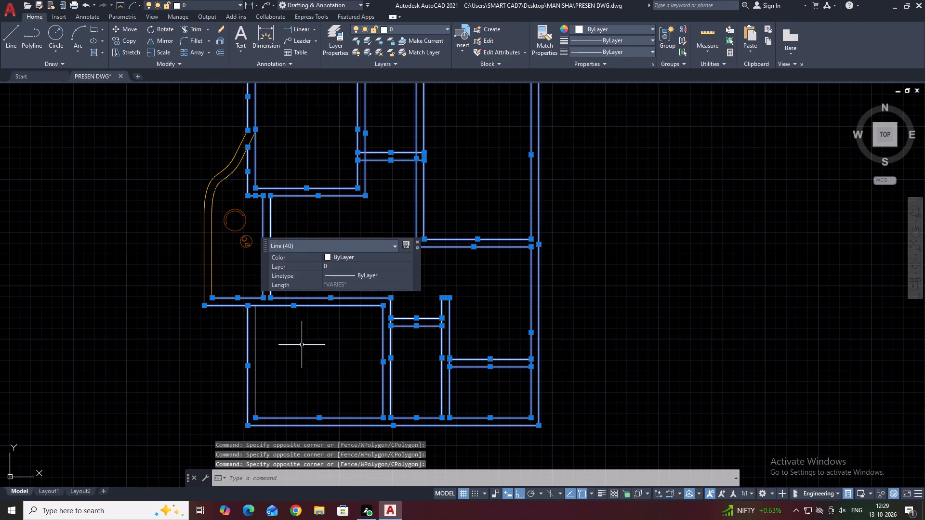
click(302, 345)
click(221, 337)
click(409, 30)
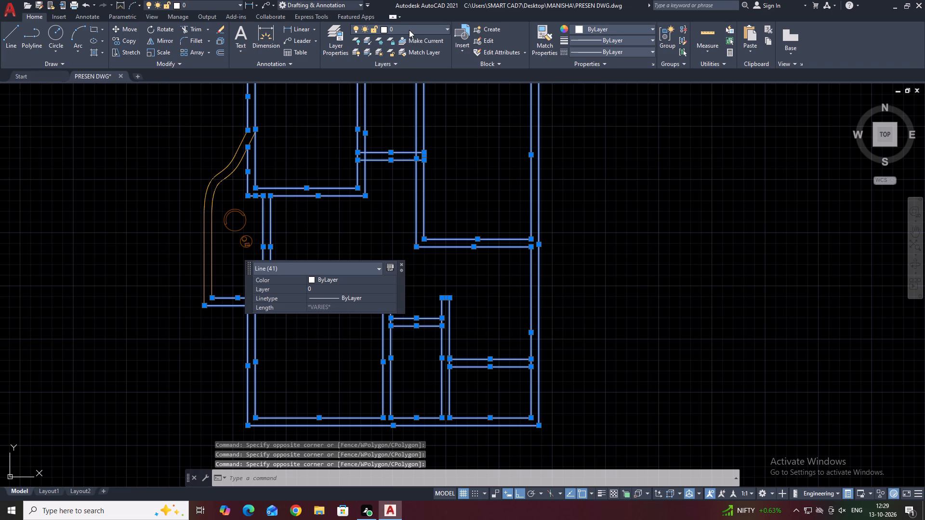
click(404, 77)
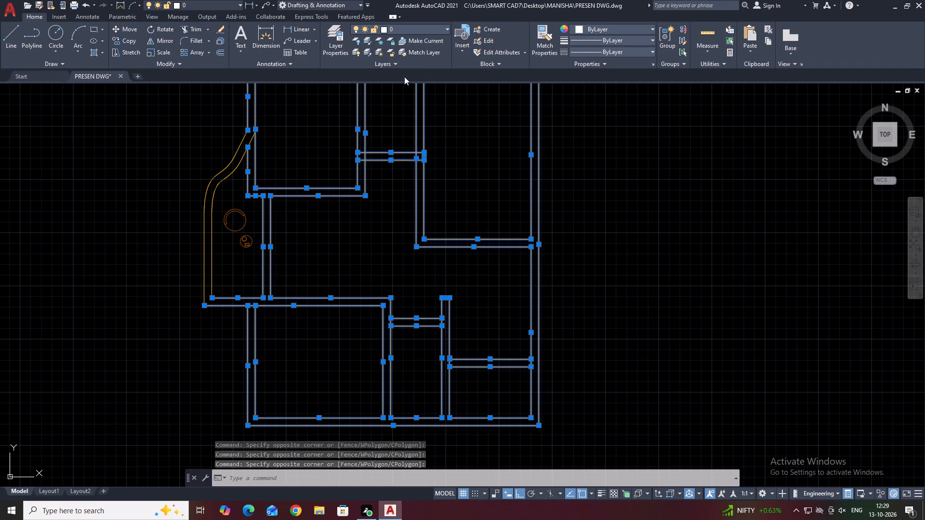
right_click(467, 200)
click(500, 347)
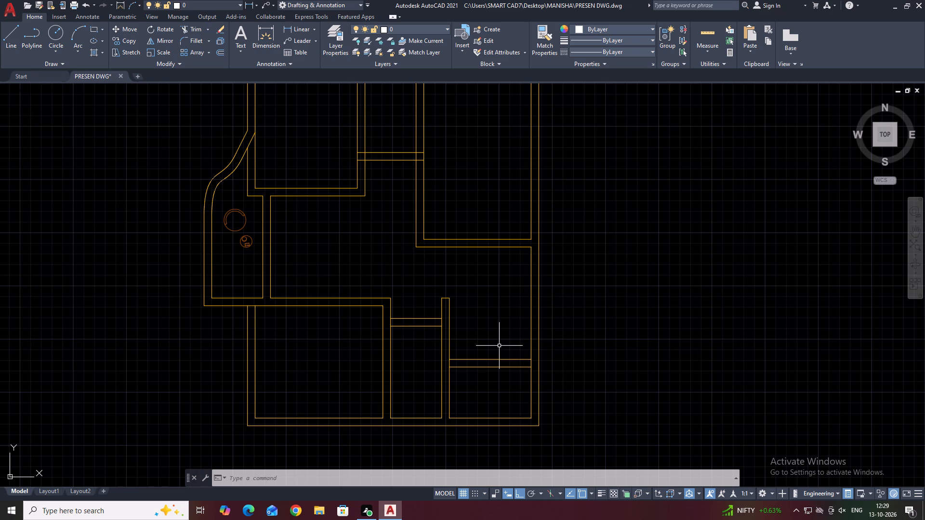
Extend the two short horizontal wall lines of the small lower-middle room across the vertical walls on both sides.
text(EX)
key(space)
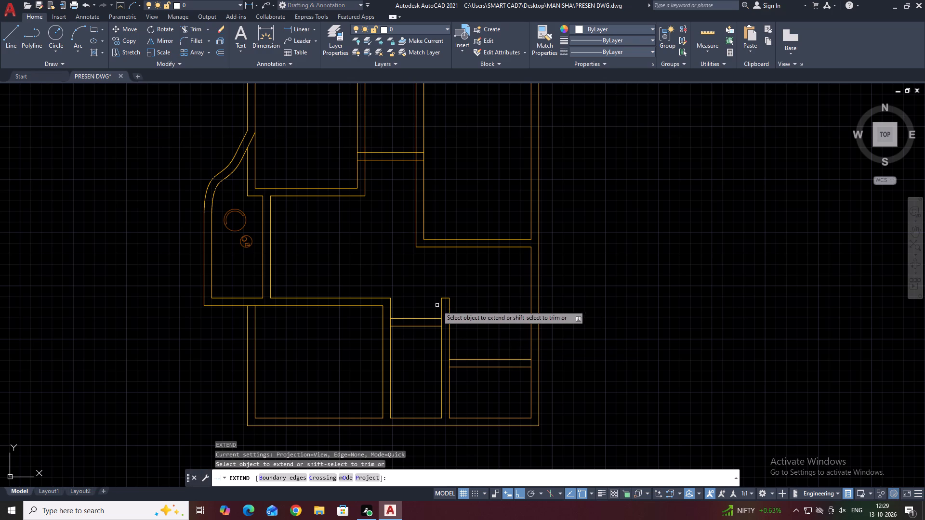
click(424, 295)
click(407, 343)
click(411, 310)
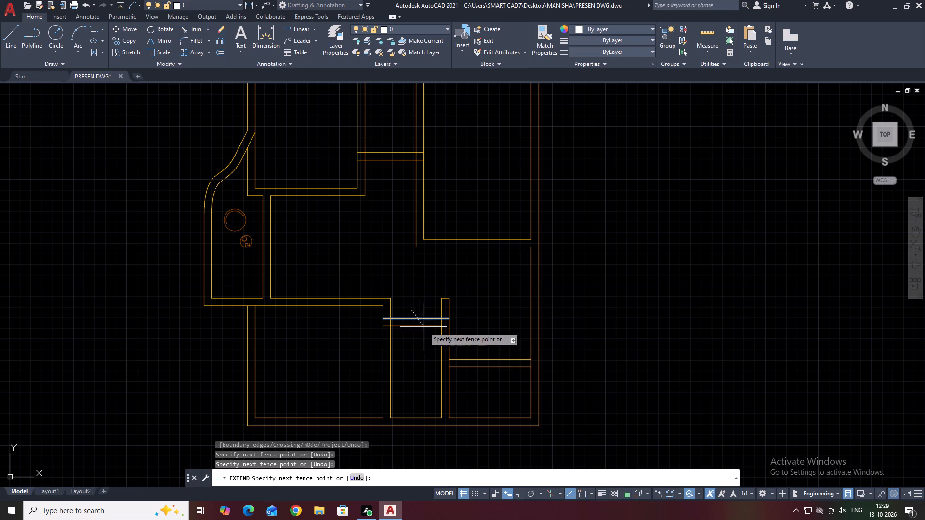
click(429, 336)
key(Escape)
Move the entire new wall plan horizontally to sit directly below the left furnished plan, with their right outer walls roughly aligned.
scroll(416, 298, down, 1)
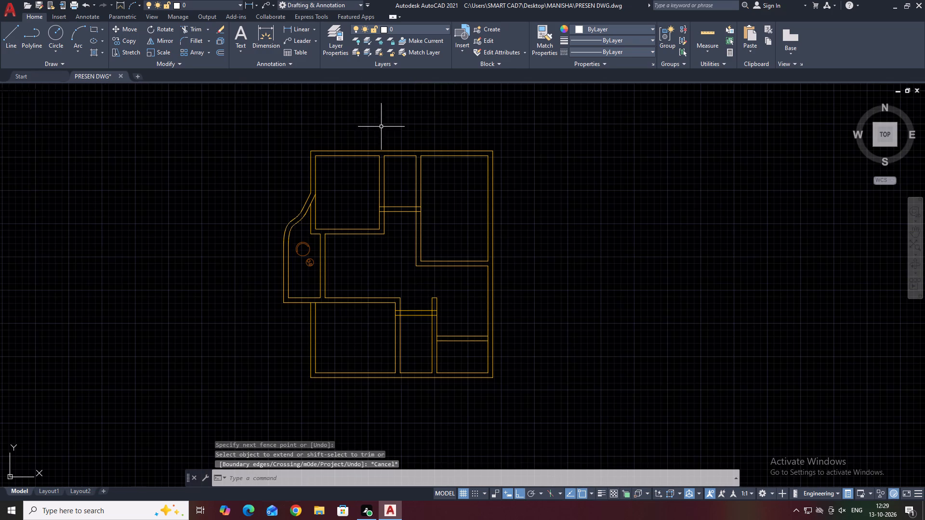
scroll(299, 144, down, 1)
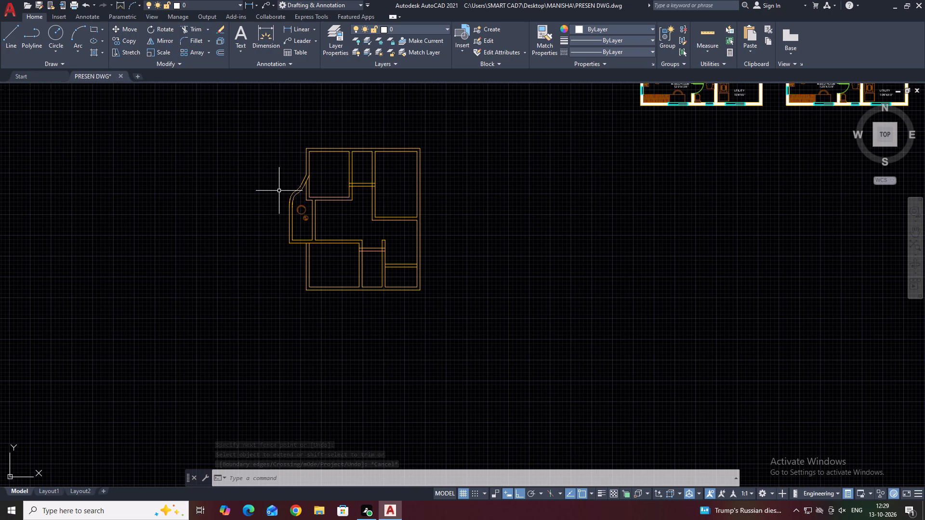
middle_drag(334, 188, 335, 276)
scroll(335, 276, down, 1)
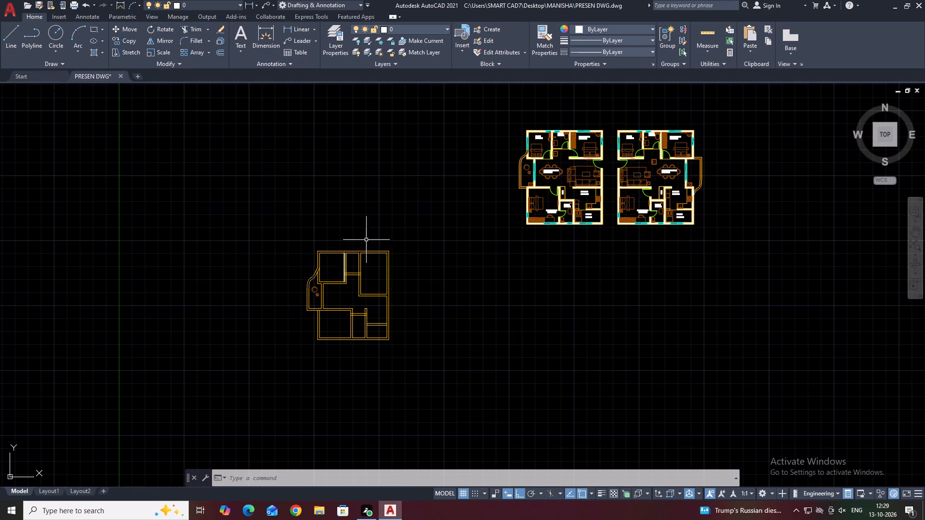
click(406, 209)
click(266, 366)
middle_drag(569, 403, 469, 399)
key(m)
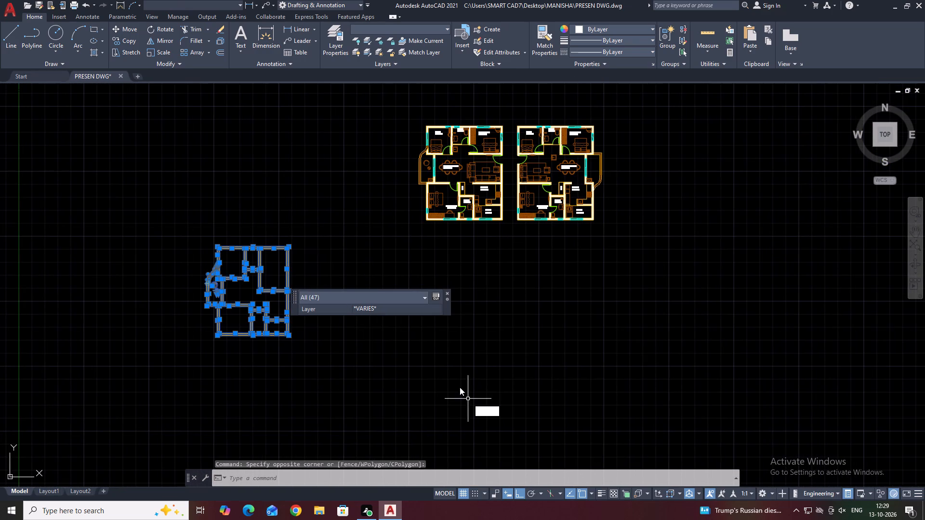
key(space)
click(291, 246)
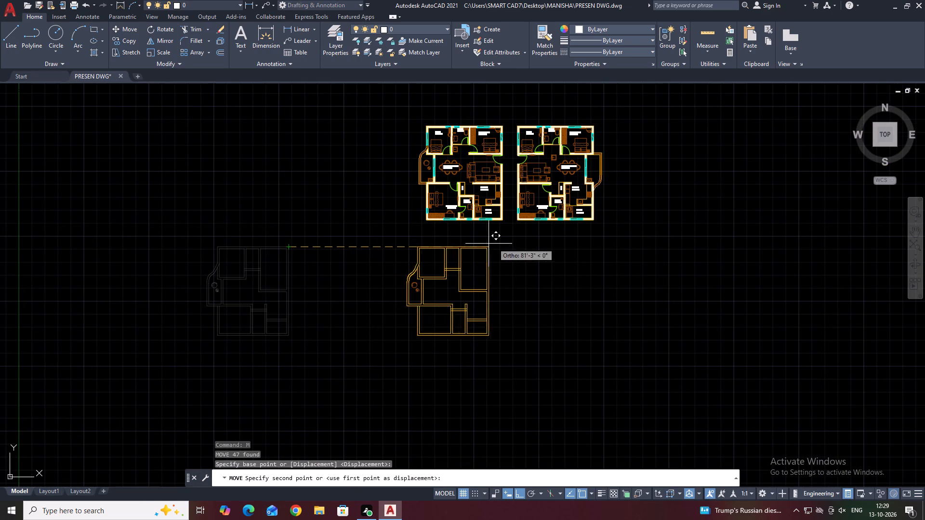
scroll(503, 230, up, 2)
click(499, 244)
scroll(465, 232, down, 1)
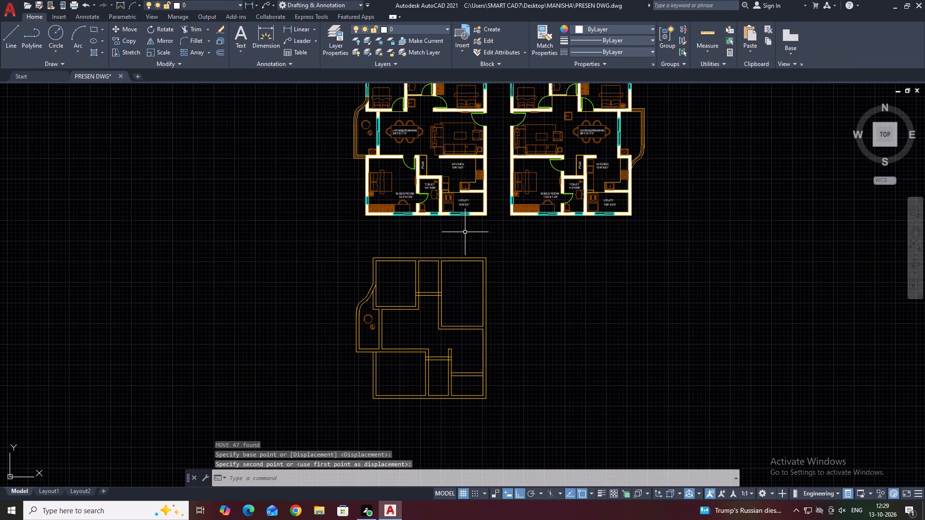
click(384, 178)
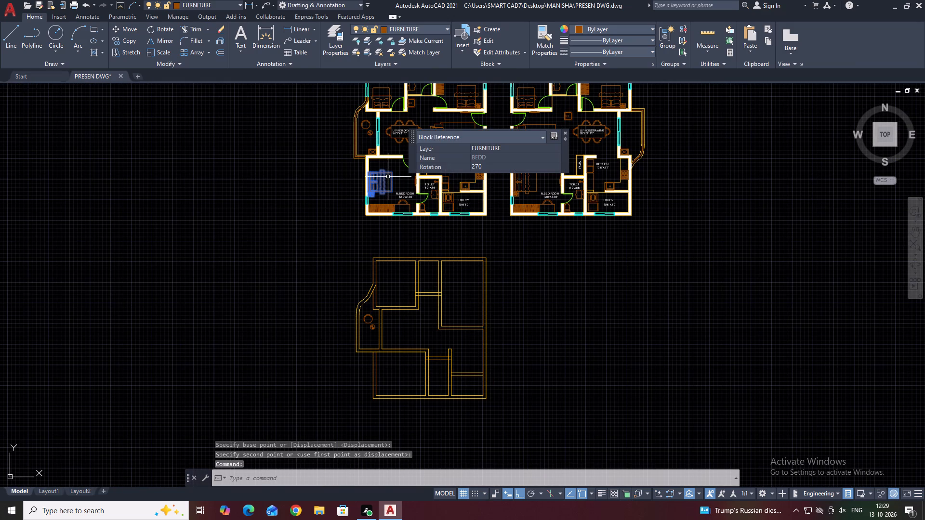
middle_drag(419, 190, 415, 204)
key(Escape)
Copy the cupboard and the desk with chair from the left furnished plan's M.BED ROOM into the new plan's lower-left room.
scroll(393, 219, up, 2)
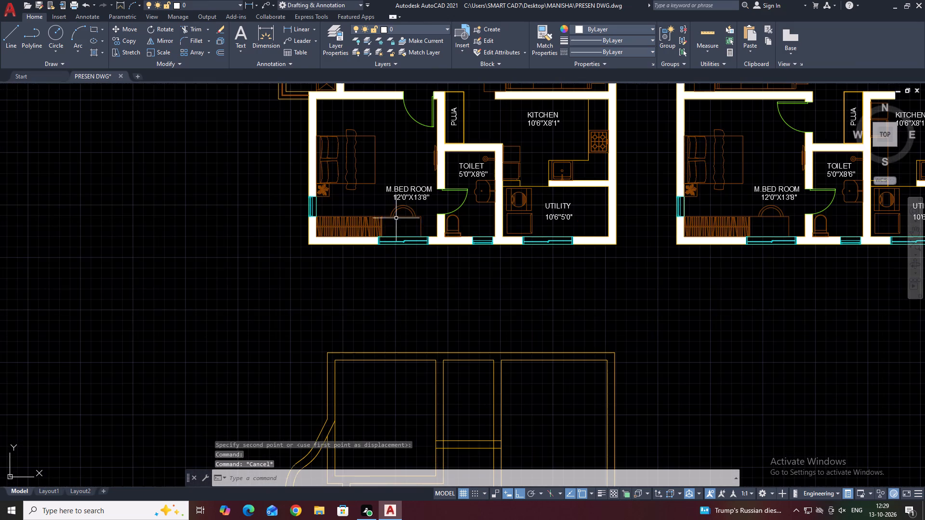
click(397, 215)
click(370, 215)
click(353, 221)
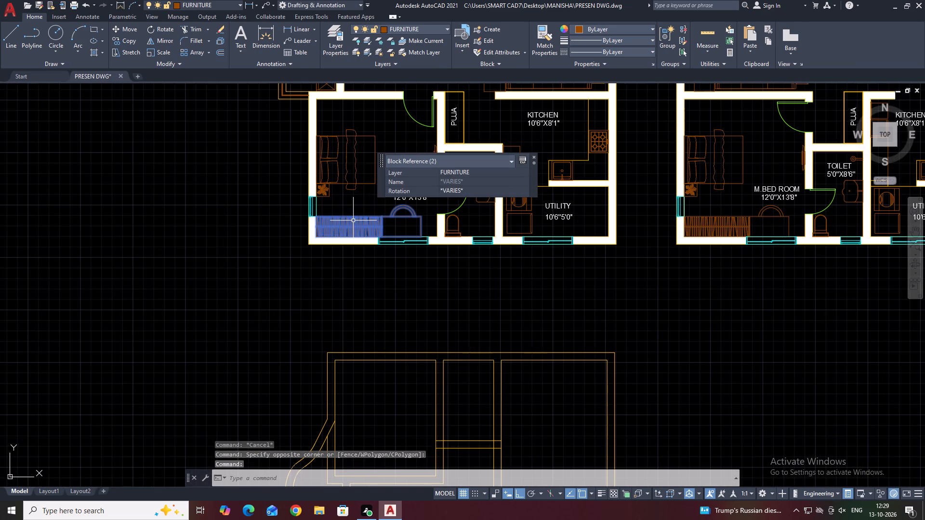
key(c)
text(O)
key(space)
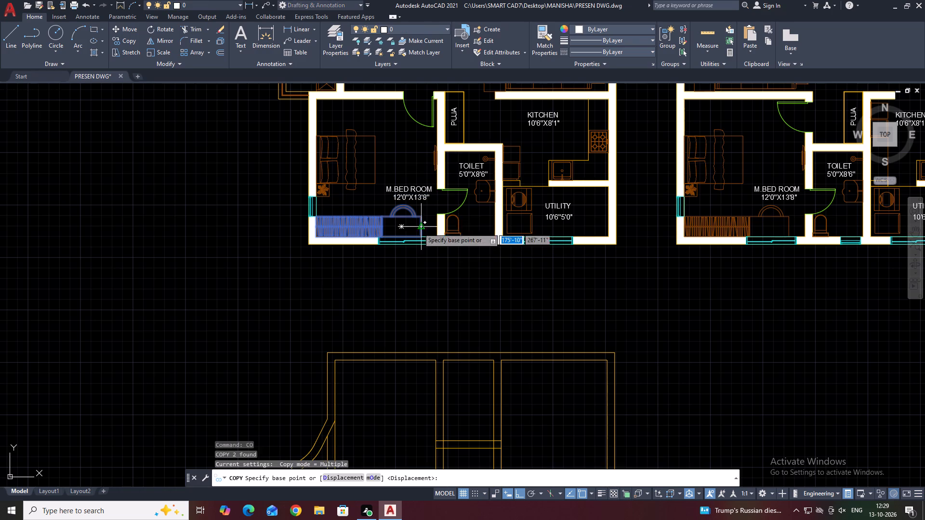
click(394, 215)
scroll(436, 245, down, 4)
scroll(427, 354, up, 3)
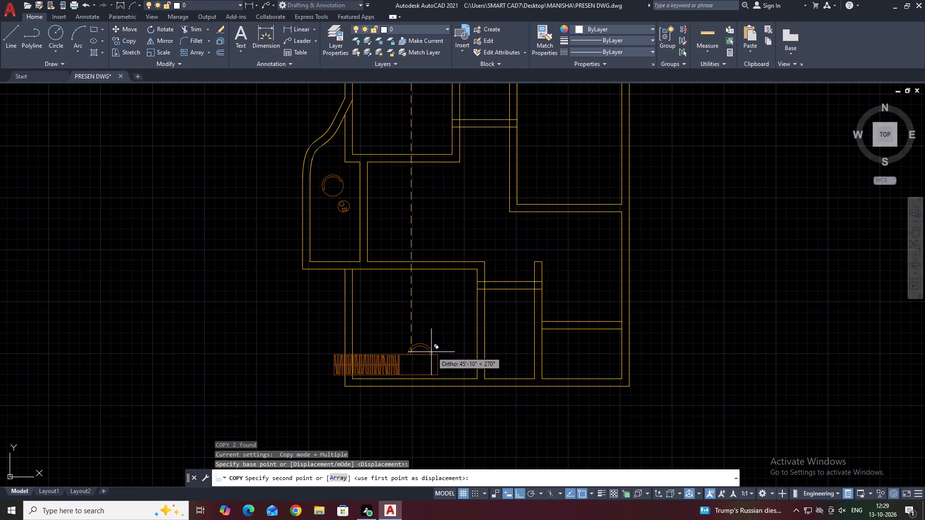
key(F8)
click(439, 333)
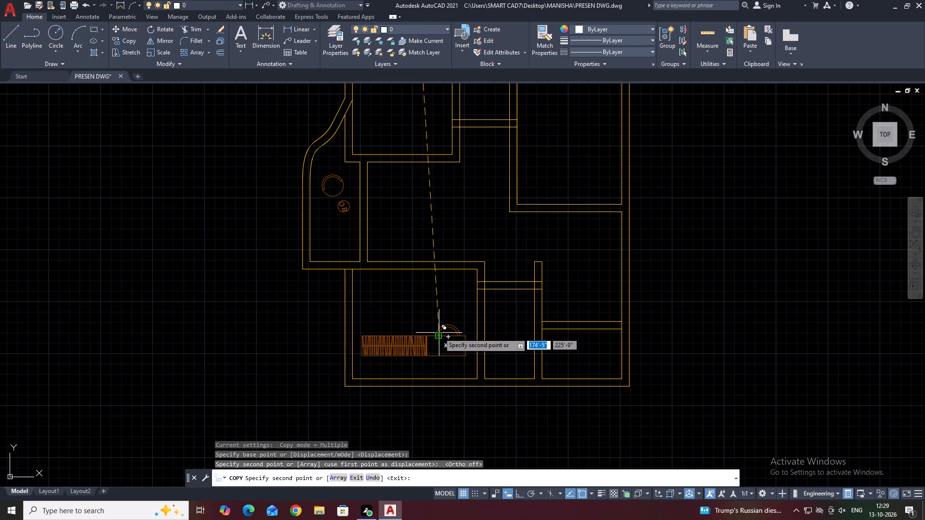
key(Escape)
Select the copied cupboard in the new plan's lower-left room.
click(400, 341)
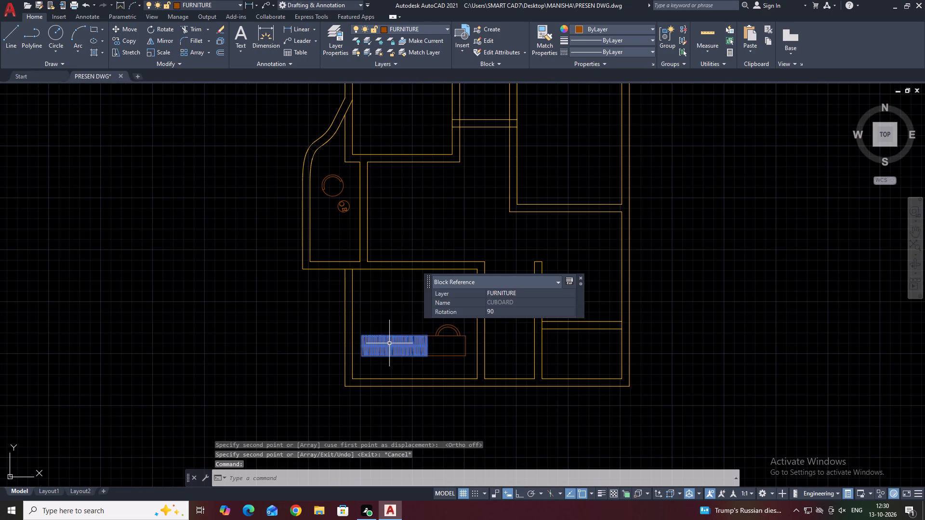
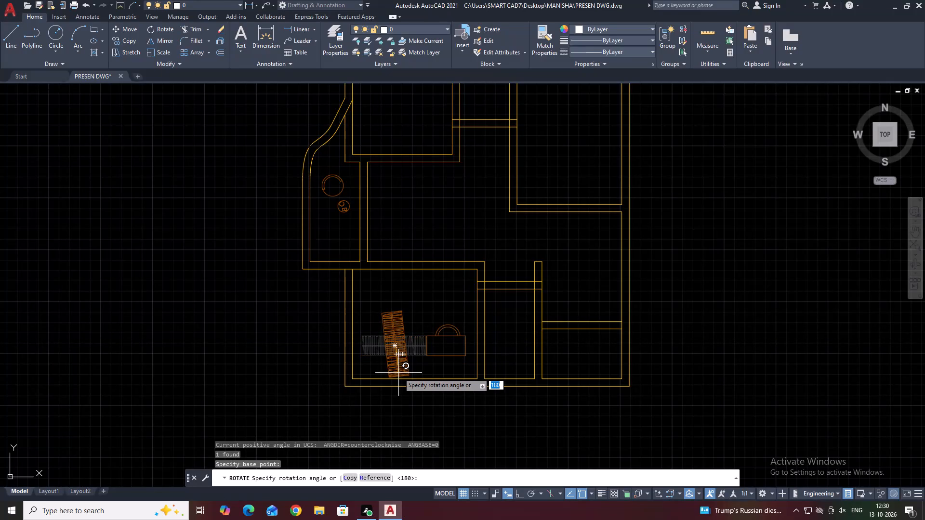
Finish rotating the cupboard block so it stands vertically in the south-west room of the unfurnished plan.
scroll(396, 378, up, 2)
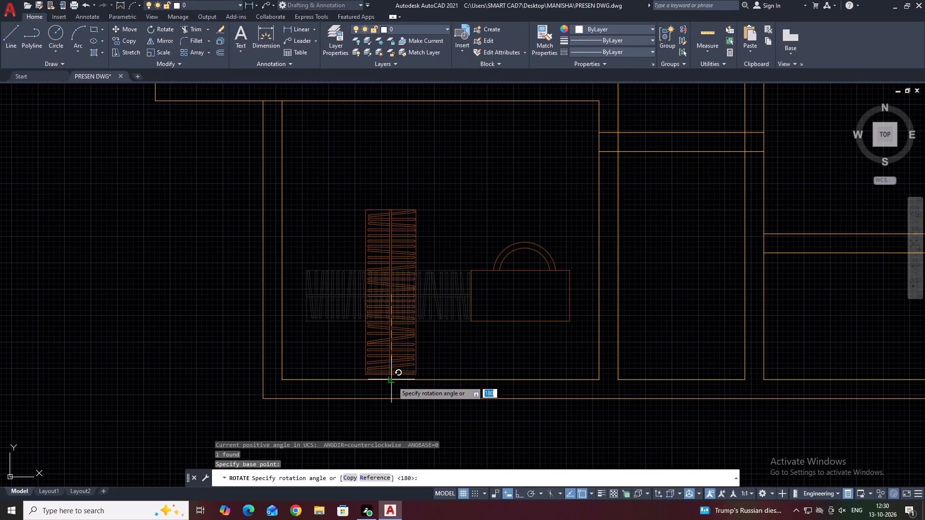
click(392, 381)
Move the cupboard by its lower-left corner into the south-west inner corner of the room.
click(431, 349)
click(406, 333)
text(M)
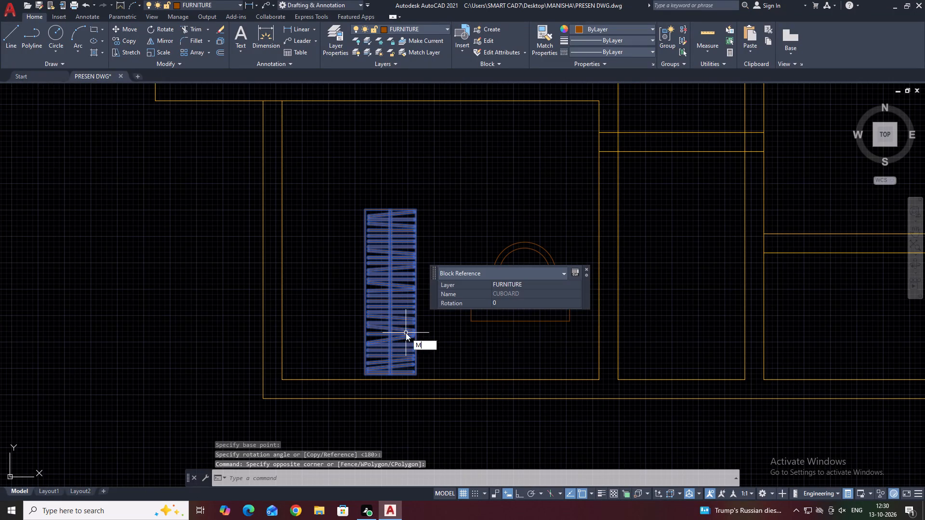
key(space)
click(365, 373)
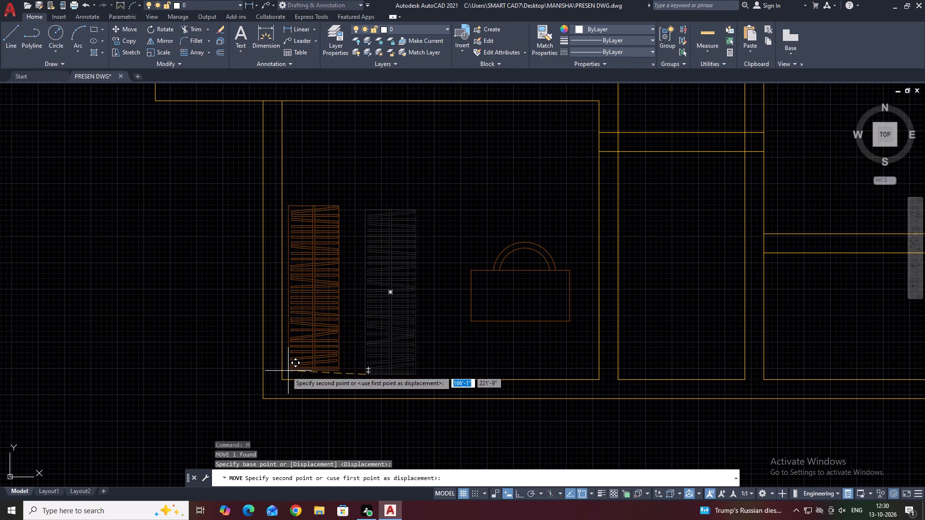
click(280, 380)
Rotate the desk-and-chair block 90° clockwise about its centre so the chair faces east.
click(538, 246)
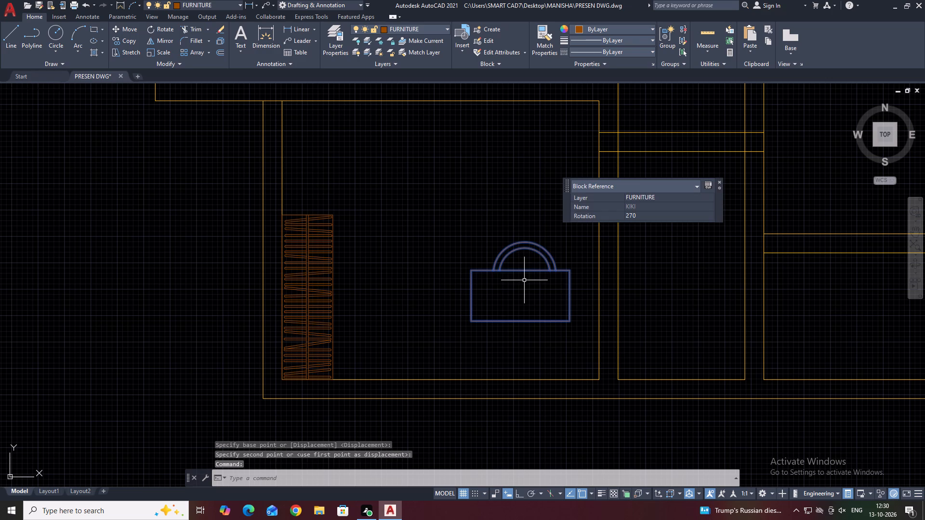
key(r)
key(o)
key(space)
click(520, 293)
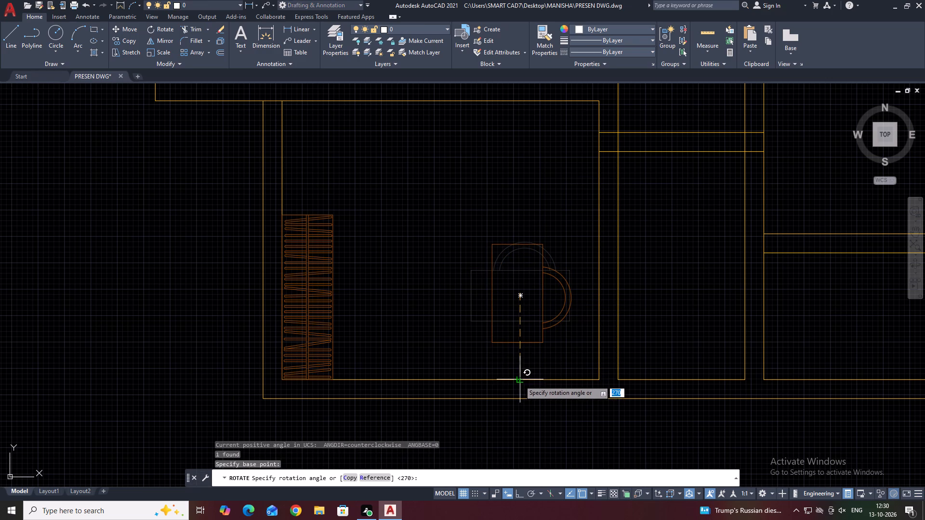
click(518, 380)
Move the desk against the room's west wall, with its lower-left corner on the cupboard's upper-left corner.
click(525, 348)
click(508, 310)
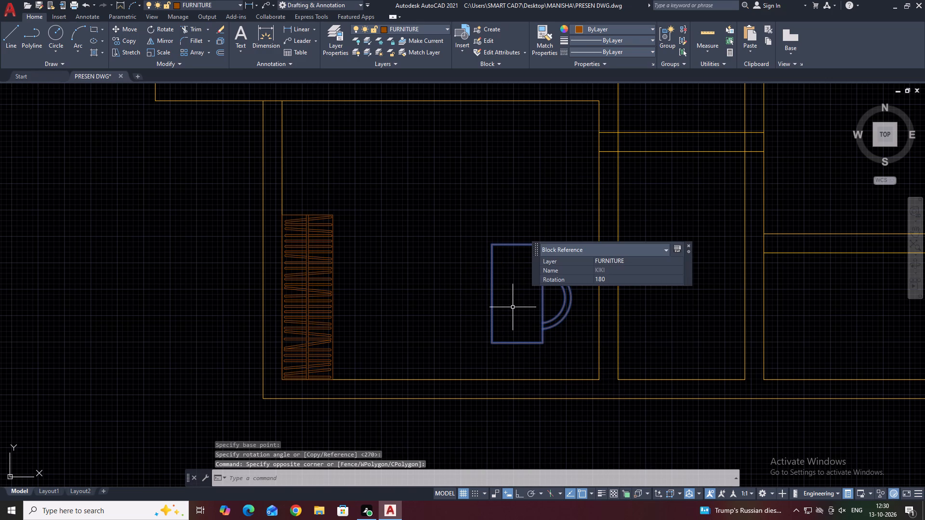
text(M)
key(space)
click(494, 343)
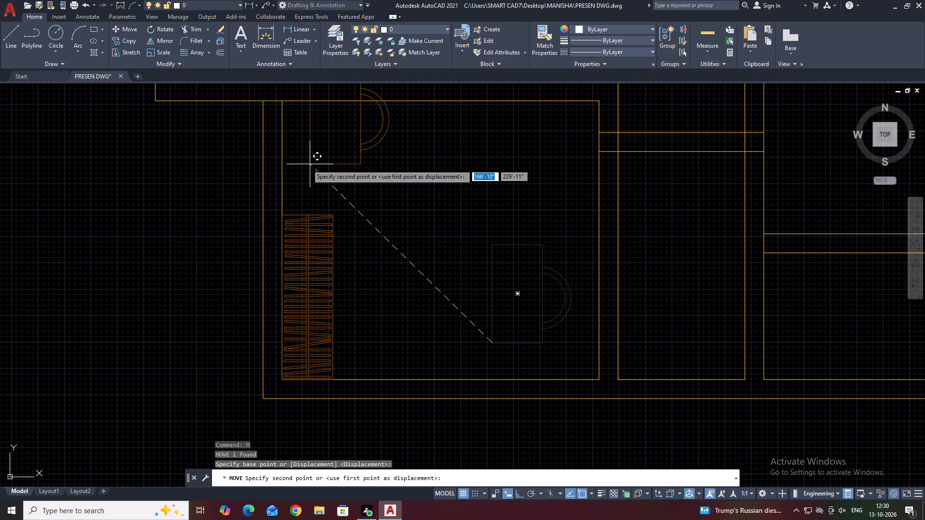
click(283, 213)
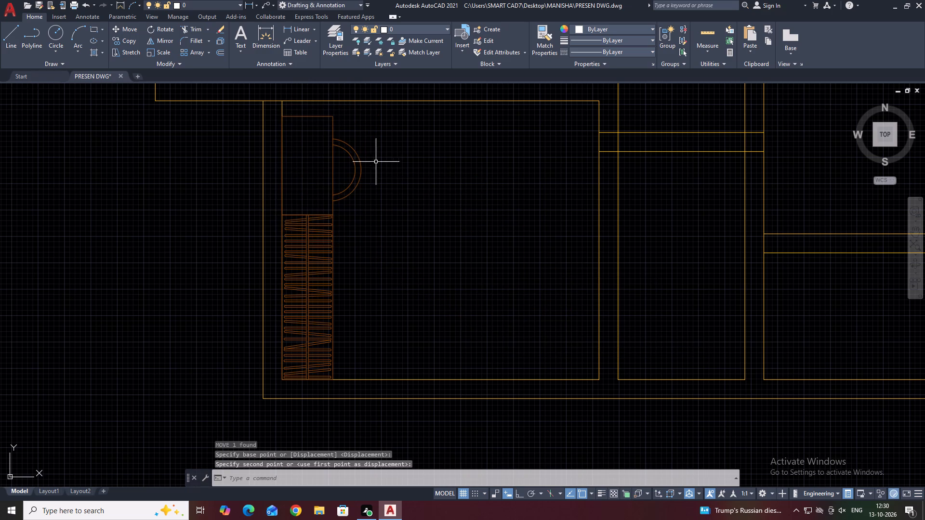
Copy the large window beside the living and drawing room from the furnished plan into the south-west room's west wall.
middle_drag(378, 161, 433, 297)
scroll(430, 297, down, 3)
scroll(479, 158, down, 3)
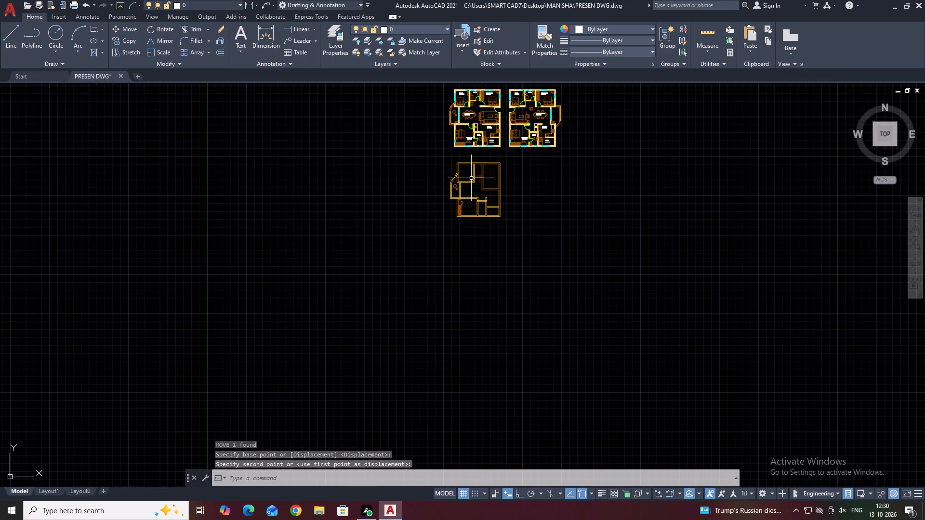
scroll(451, 116, up, 7)
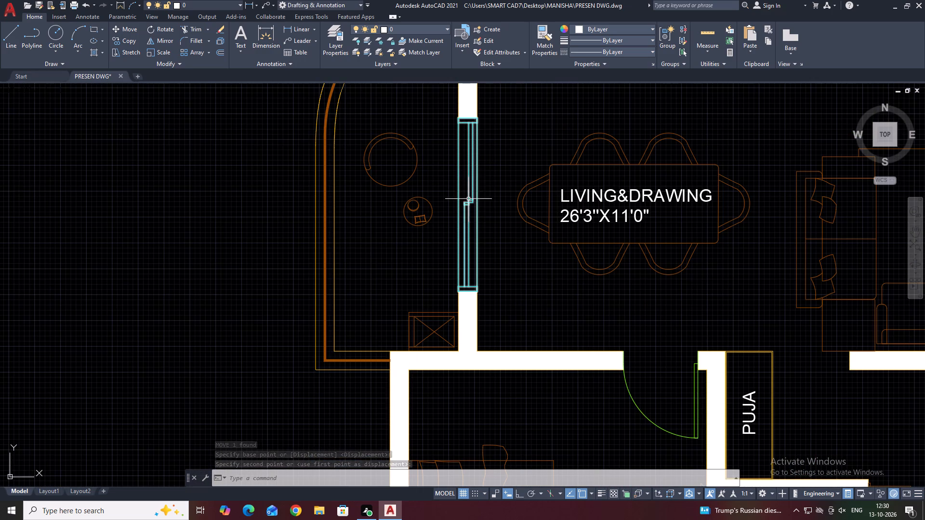
click(468, 202)
key(c)
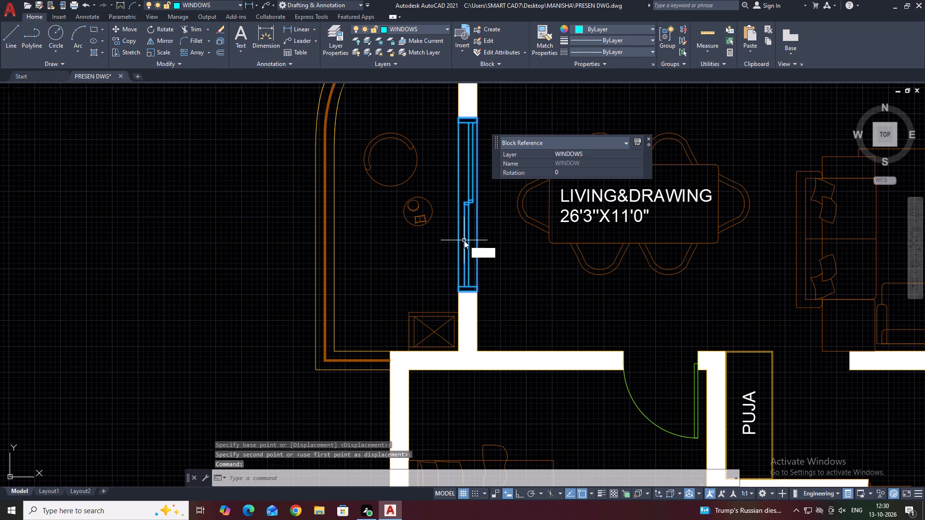
key(o)
key(space)
click(476, 205)
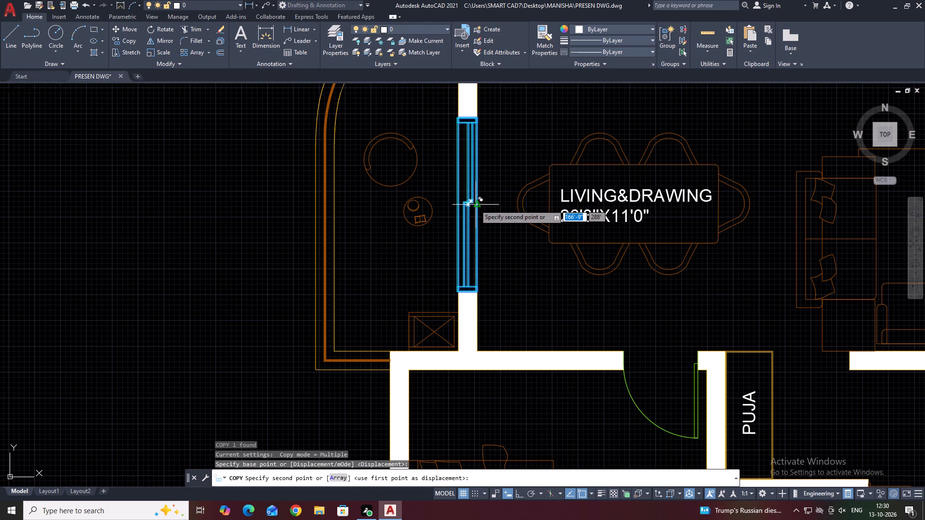
scroll(487, 171, down, 6)
scroll(459, 340, down, 4)
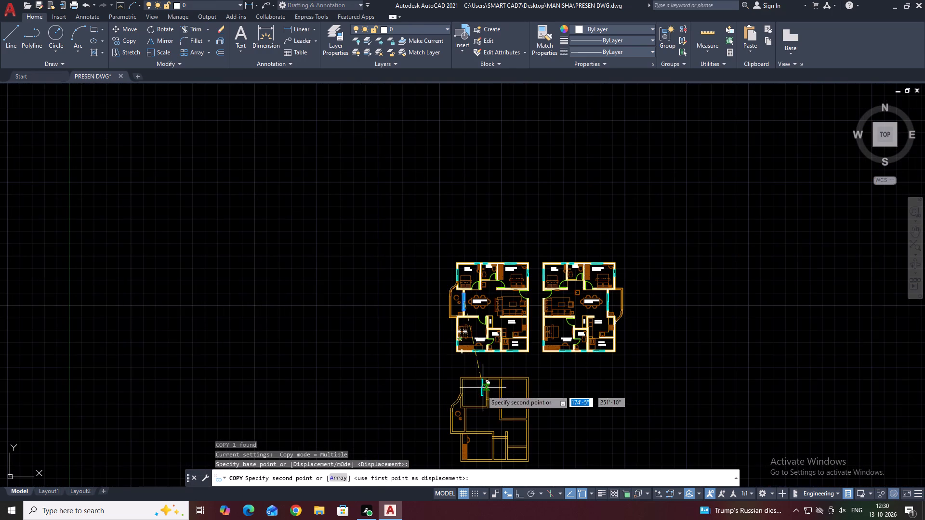
scroll(467, 416, up, 3)
middle_drag(476, 429, 482, 299)
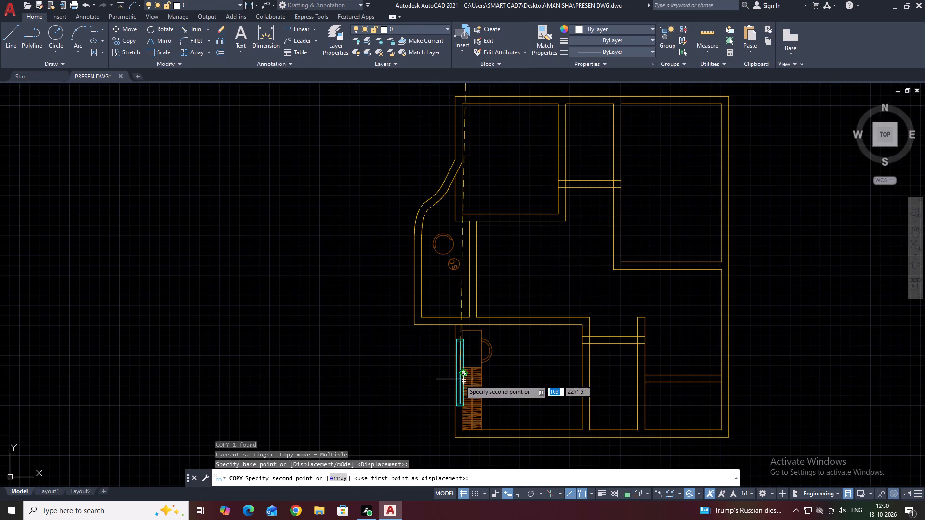
scroll(463, 371, up, 3)
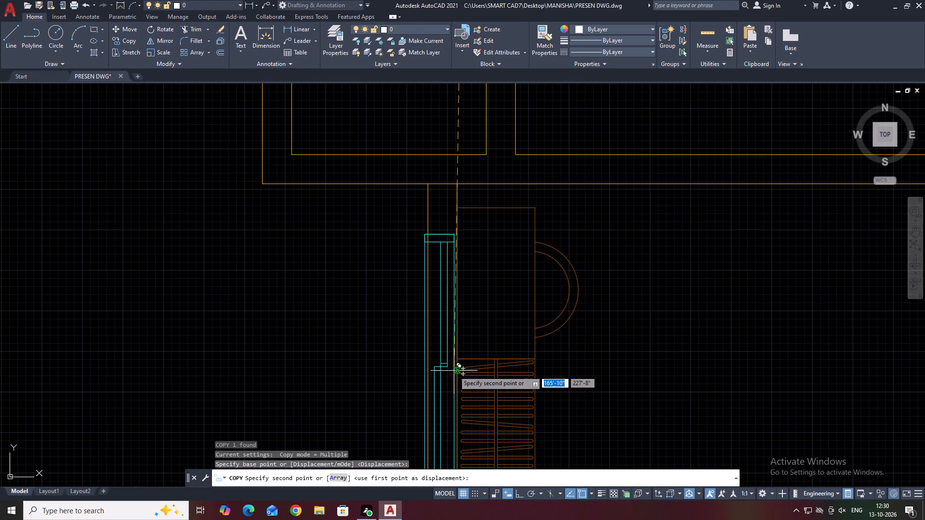
click(457, 370)
key(Escape)
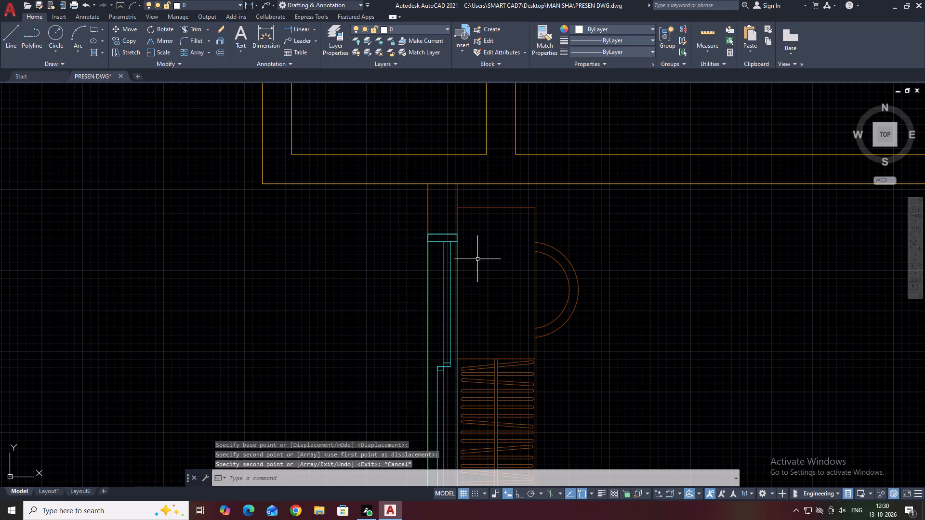
Move the copied large window from the south-west room's wall to the middle of the wall between the balcony and living area.
middle_drag(584, 343, 544, 209)
scroll(389, 367, up, 3)
scroll(389, 367, down, 6)
middle_drag(507, 337, 515, 350)
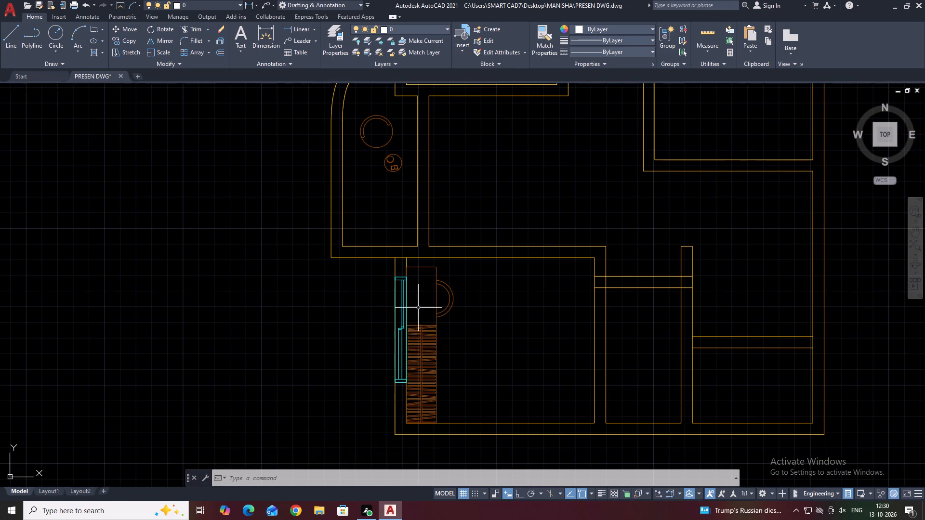
scroll(419, 307, down, 3)
middle_drag(436, 307, 451, 365)
scroll(434, 373, up, 1)
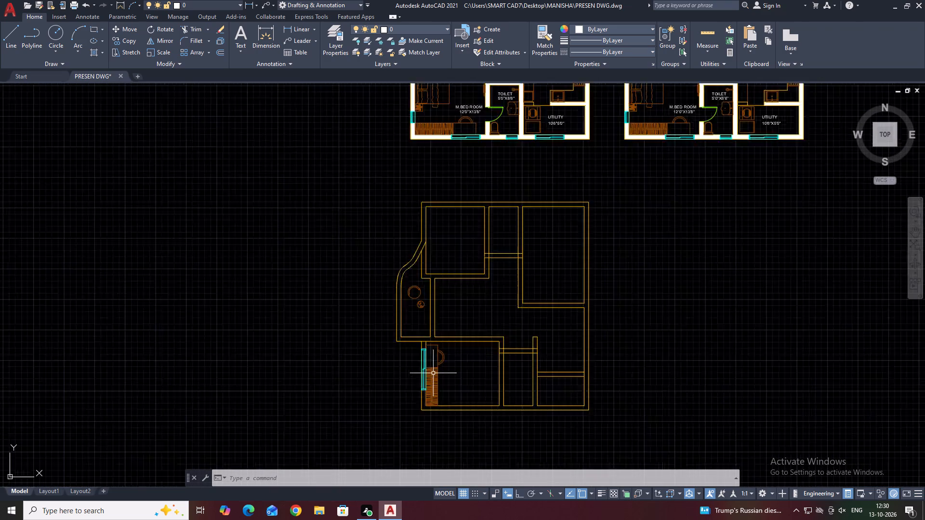
scroll(432, 373, up, 2)
click(410, 349)
key(m)
key(space)
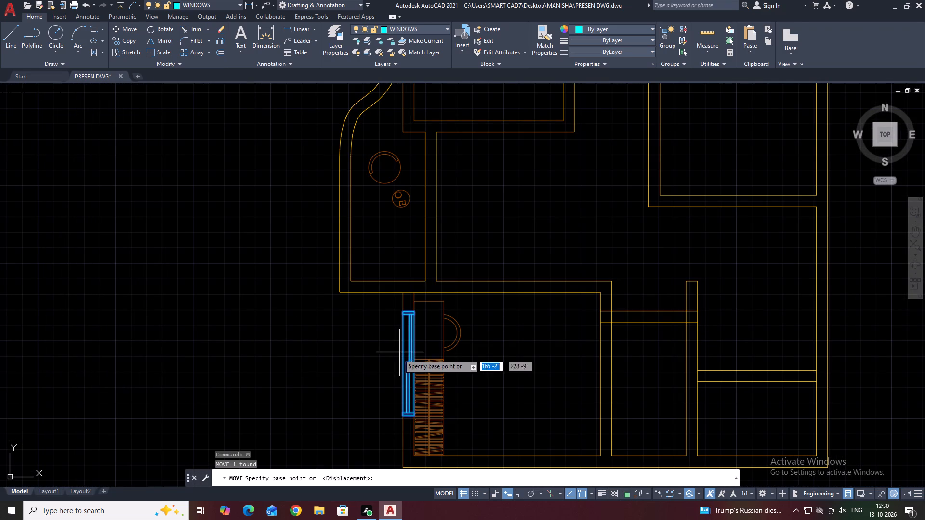
drag(402, 368, 406, 357)
click(422, 199)
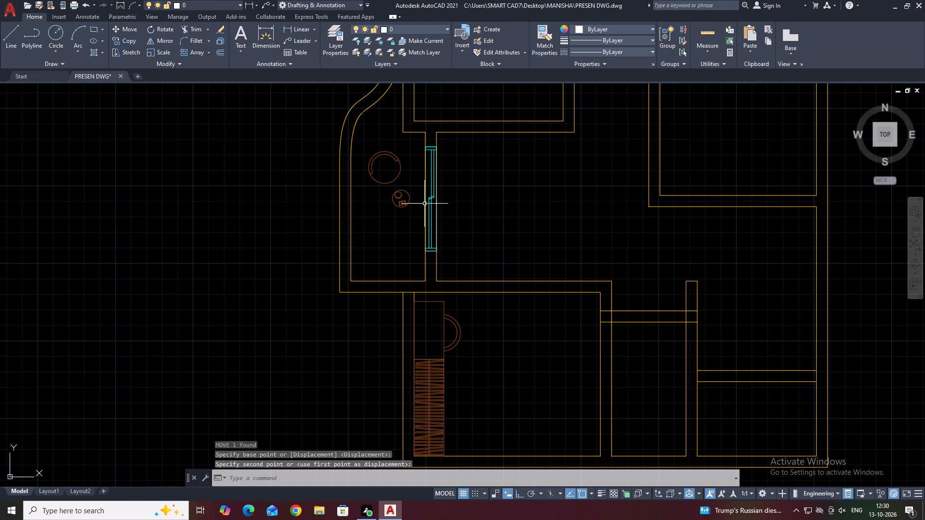
Copy the study's west window from the furnished plan into the south-west room's west wall beside the cupboard.
middle_drag(515, 192, 490, 247)
scroll(429, 226, up, 4)
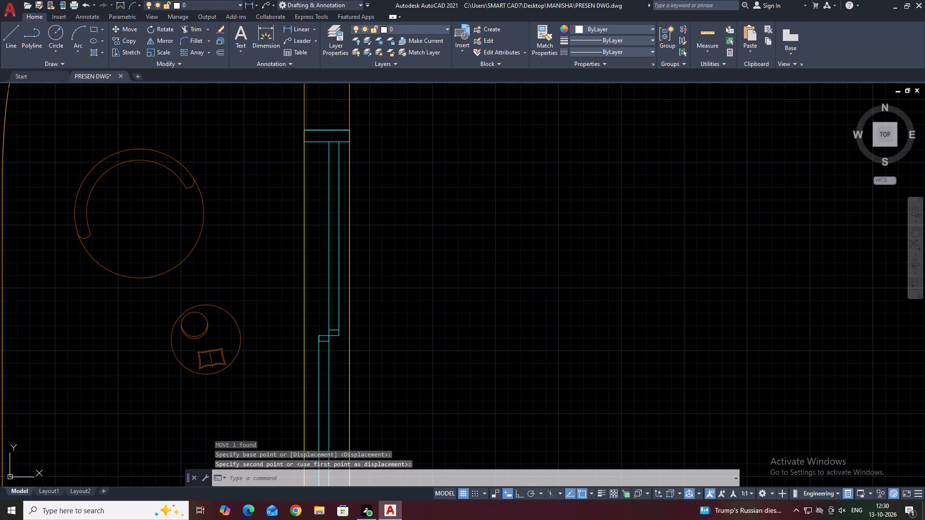
scroll(429, 225, down, 6)
middle_drag(415, 136, 428, 216)
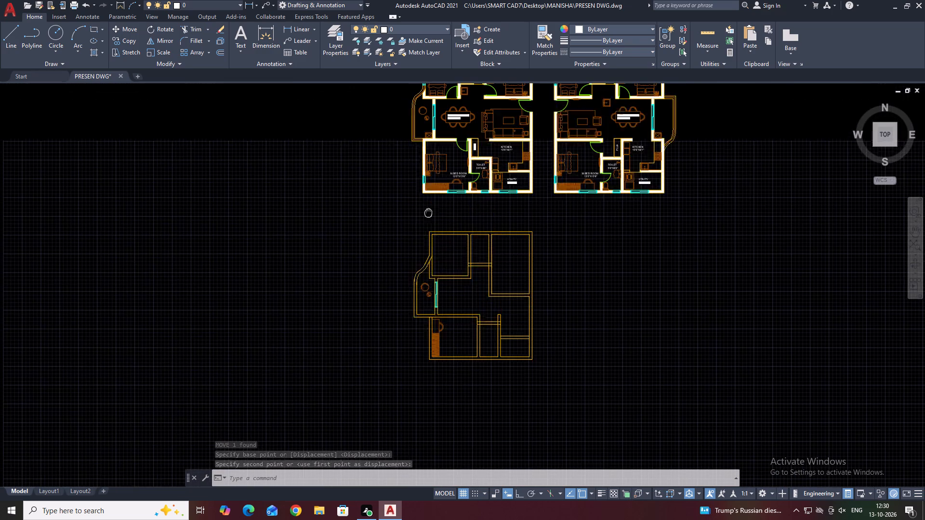
middle_drag(428, 216, 427, 216)
middle_drag(689, 356, 666, 361)
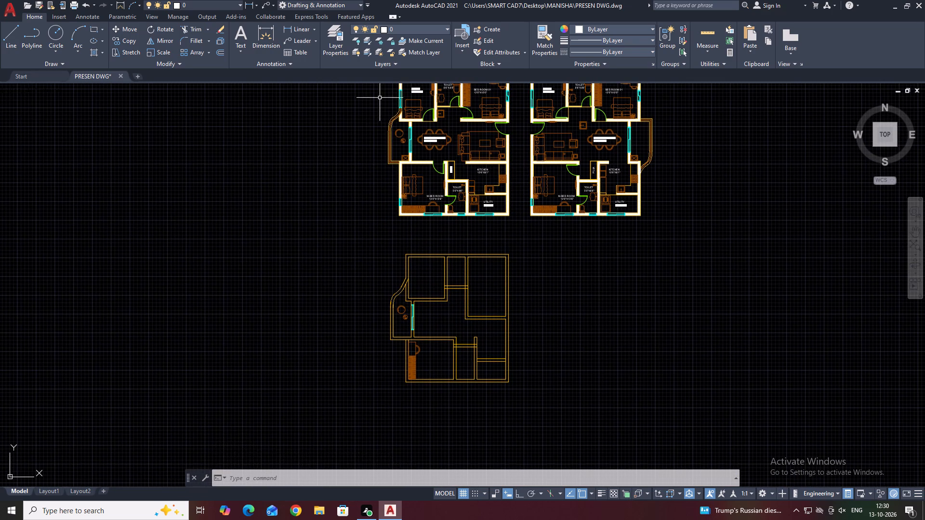
middle_drag(383, 103, 396, 168)
scroll(400, 153, up, 3)
scroll(466, 211, up, 1)
click(432, 192)
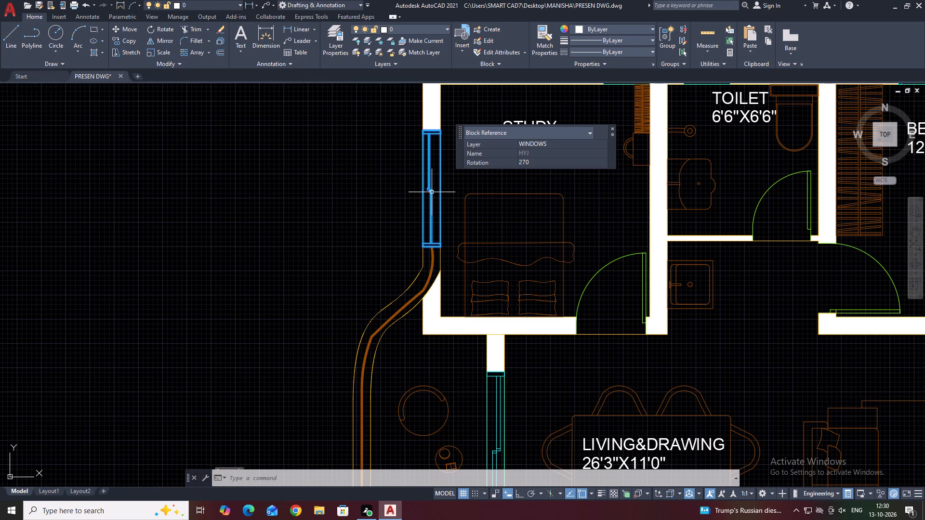
text(CO)
key(space)
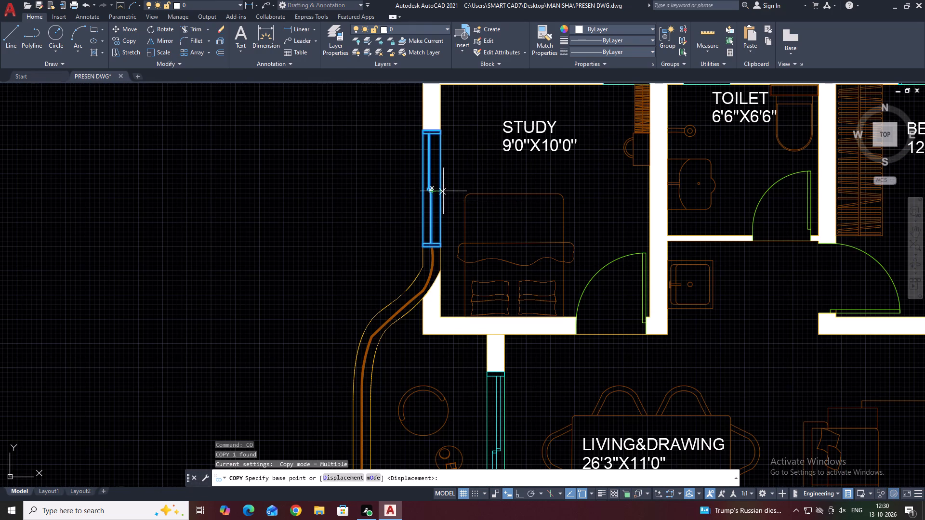
click(443, 190)
scroll(498, 155, down, 11)
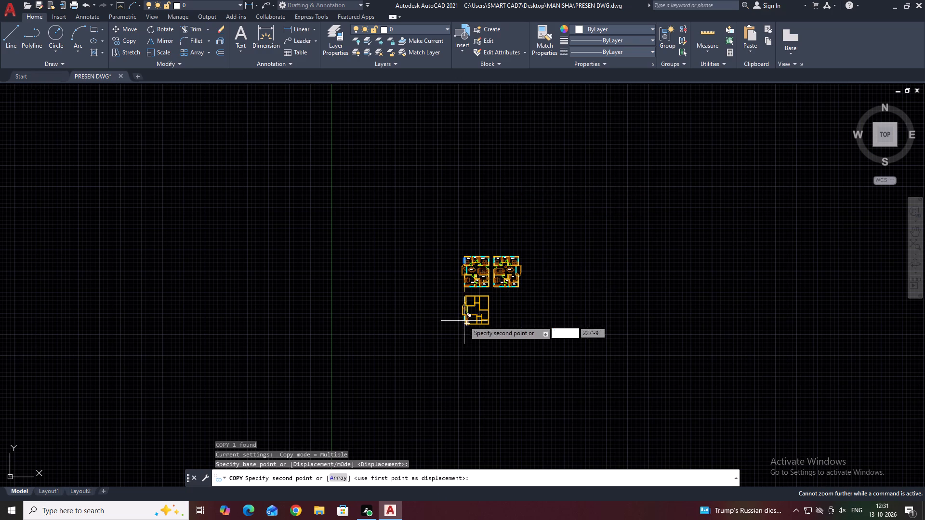
scroll(458, 338, up, 4)
scroll(470, 299, up, 7)
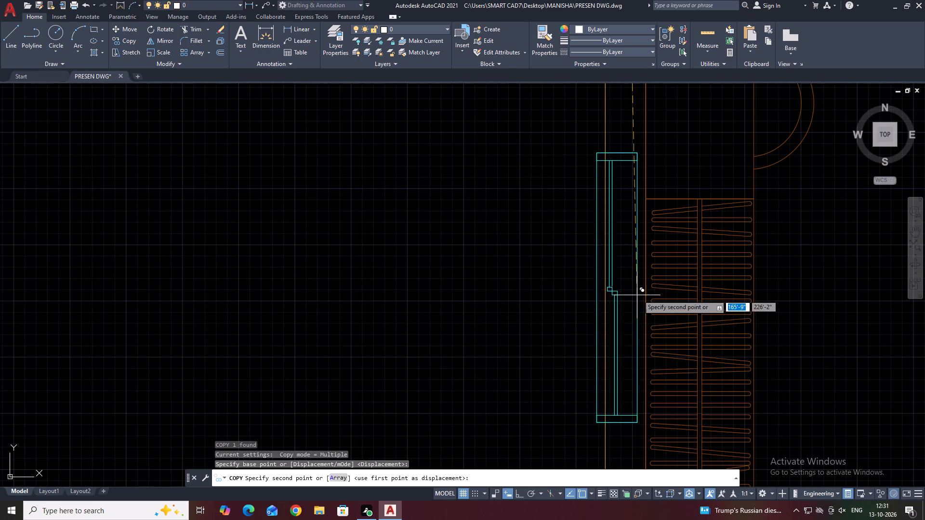
click(646, 297)
Place another copy of the study window in the empty space just east of the unfurnished plan.
scroll(345, 191, down, 5)
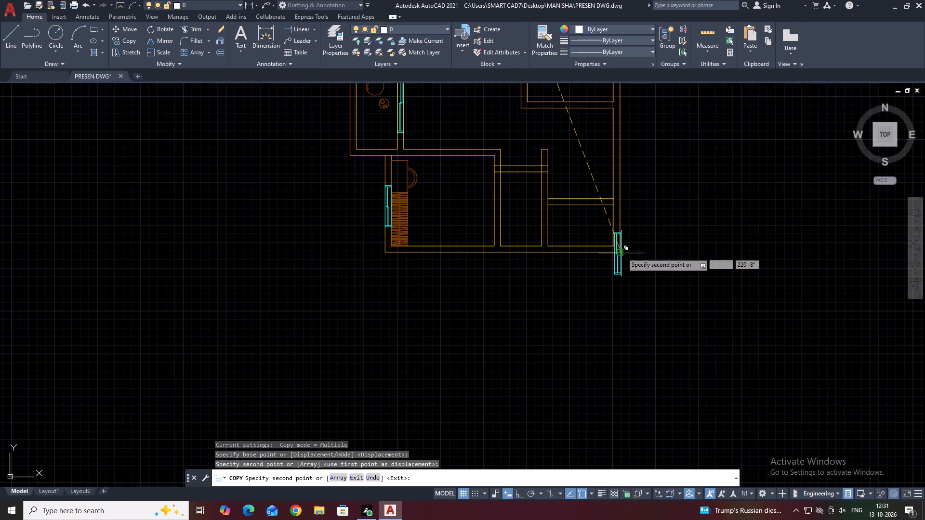
middle_drag(621, 215, 464, 285)
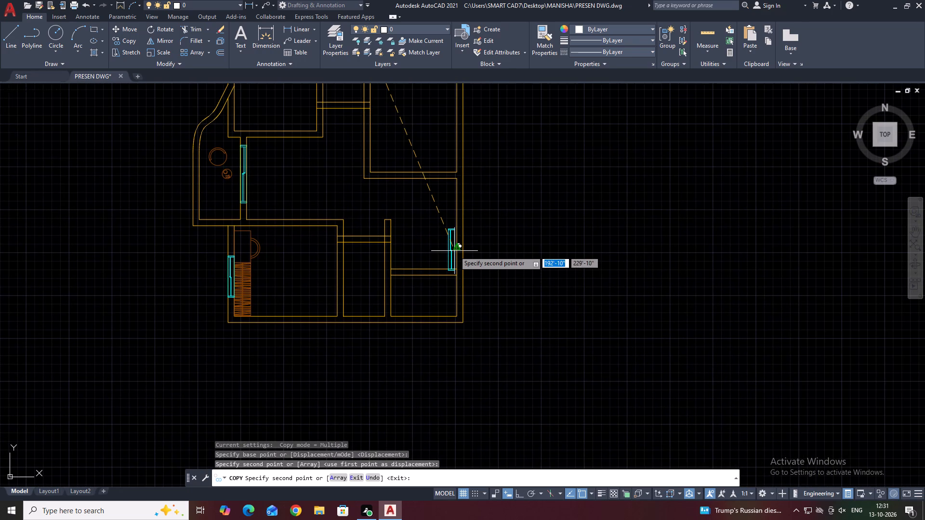
scroll(448, 255, down, 3)
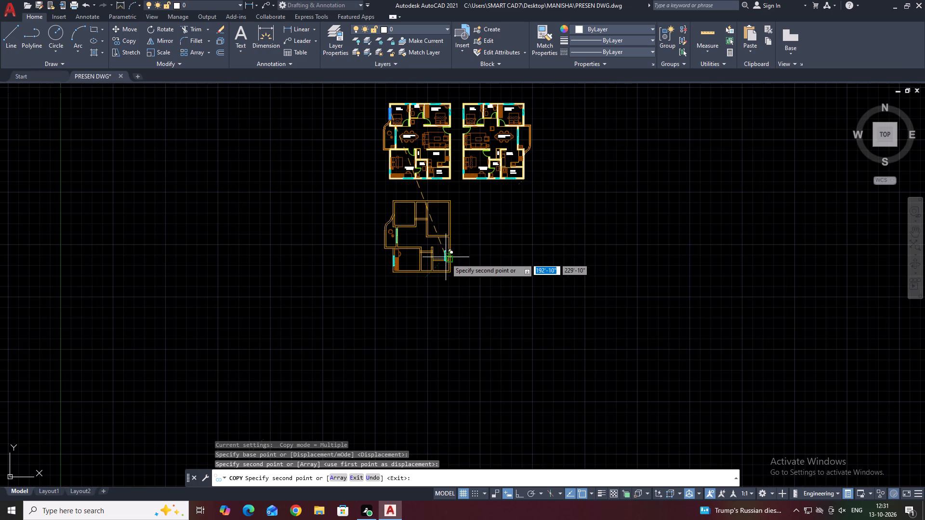
scroll(450, 262, up, 3)
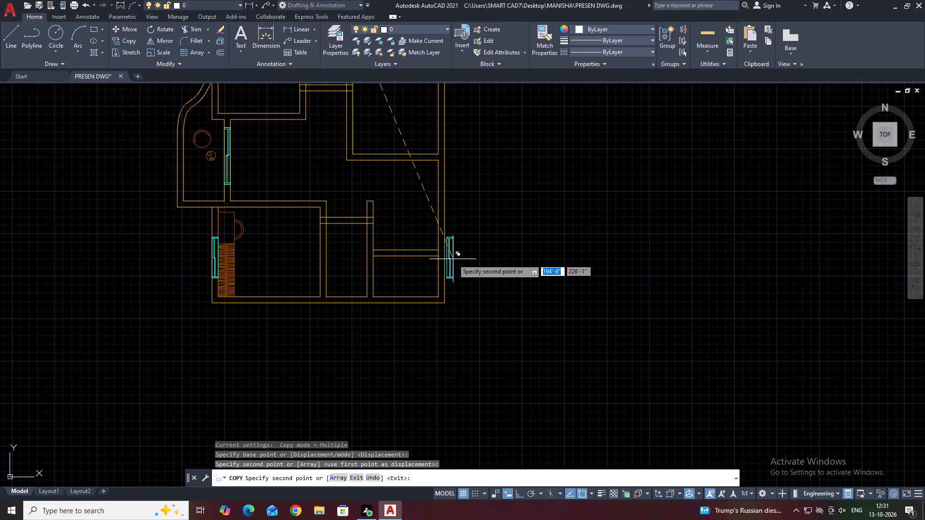
drag(499, 261, 499, 266)
key(Escape)
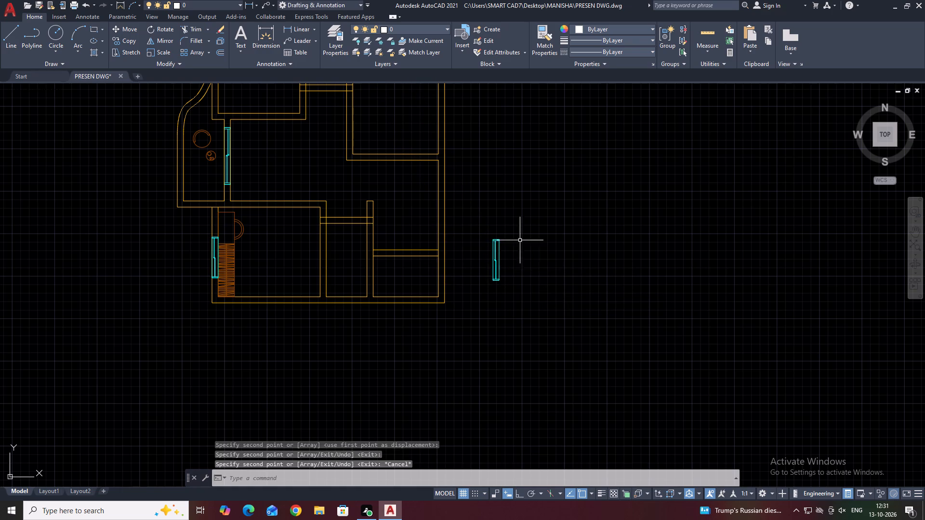
Rotate the spare window copy to horizontal about its middle, with ortho mode on.
click(508, 228)
click(489, 260)
text(RO)
key(space)
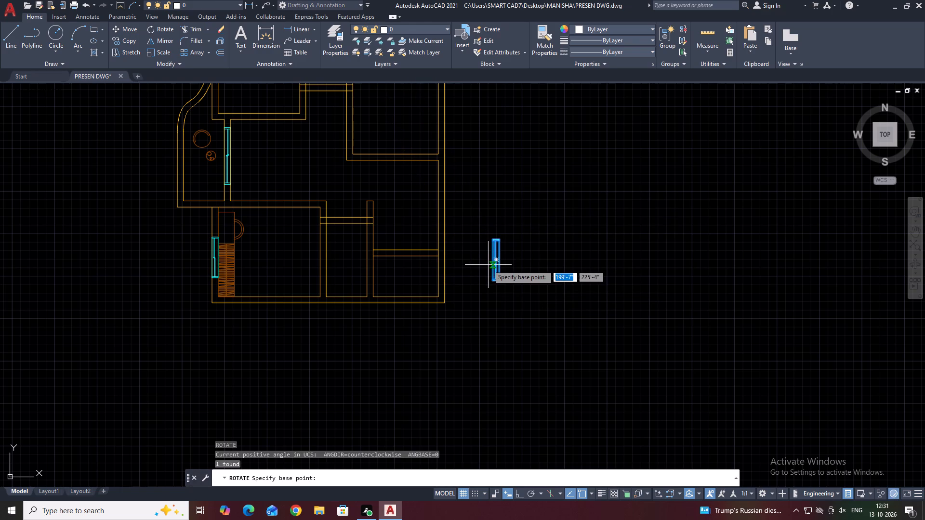
click(495, 262)
key(F8)
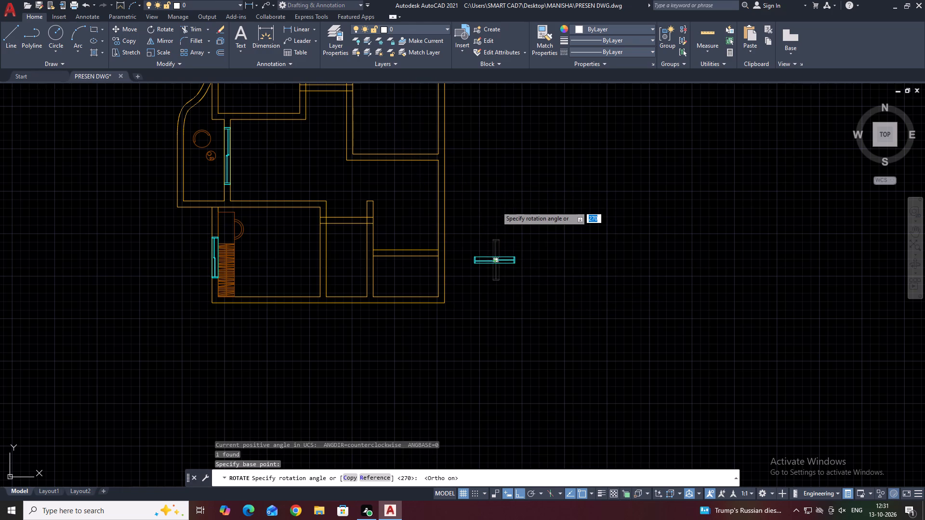
click(495, 203)
Finish rotating the spare window copy to horizontal and move it into the south wall of the small south-east room.
click(542, 259)
drag(500, 283, 499, 287)
key(n)
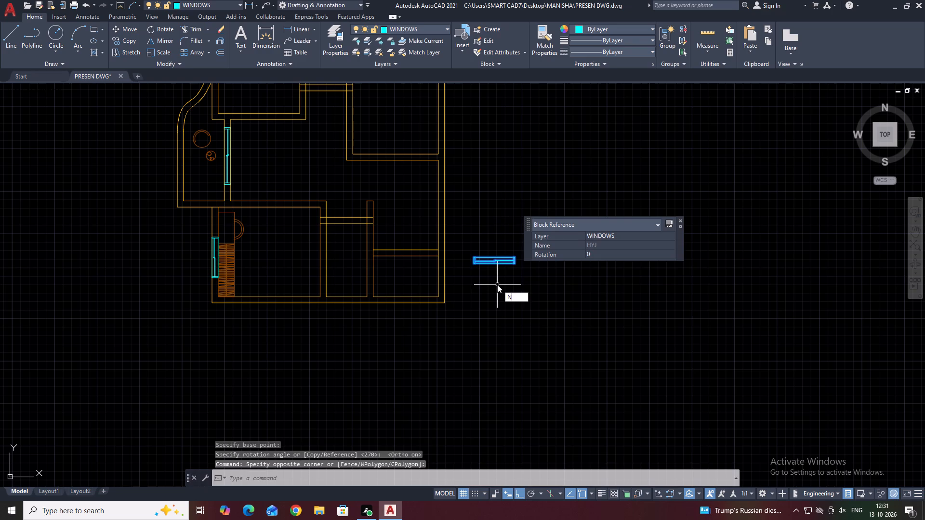
key(BackSpace)
key(m)
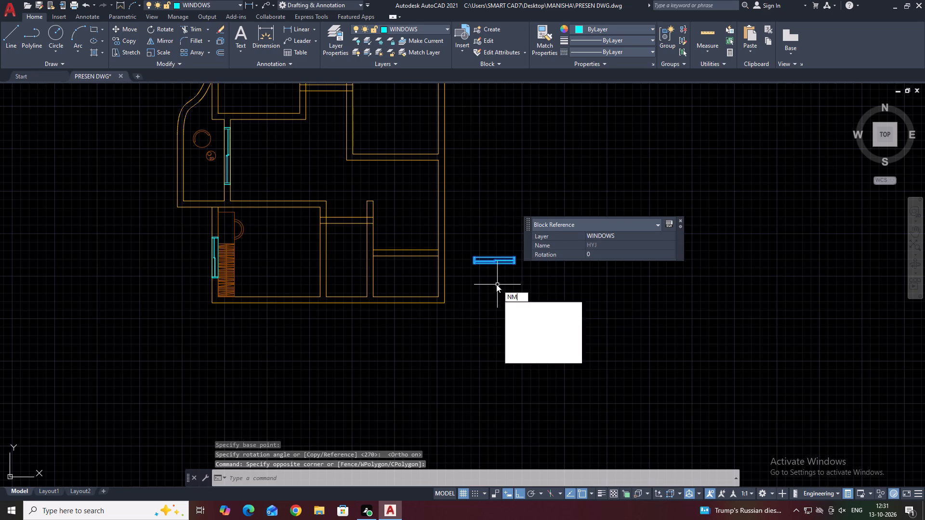
key(space)
key(m)
key(space)
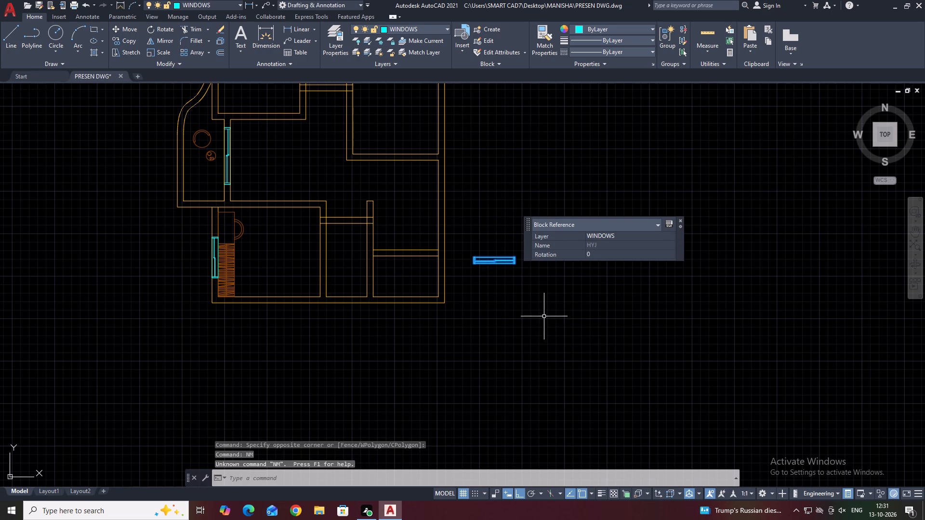
click(496, 265)
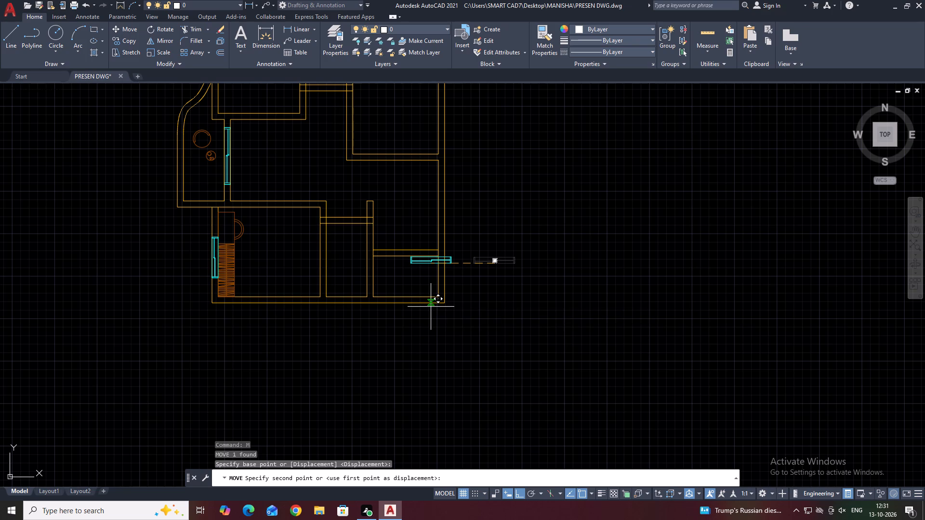
click(395, 301)
middle_drag(405, 286, 417, 293)
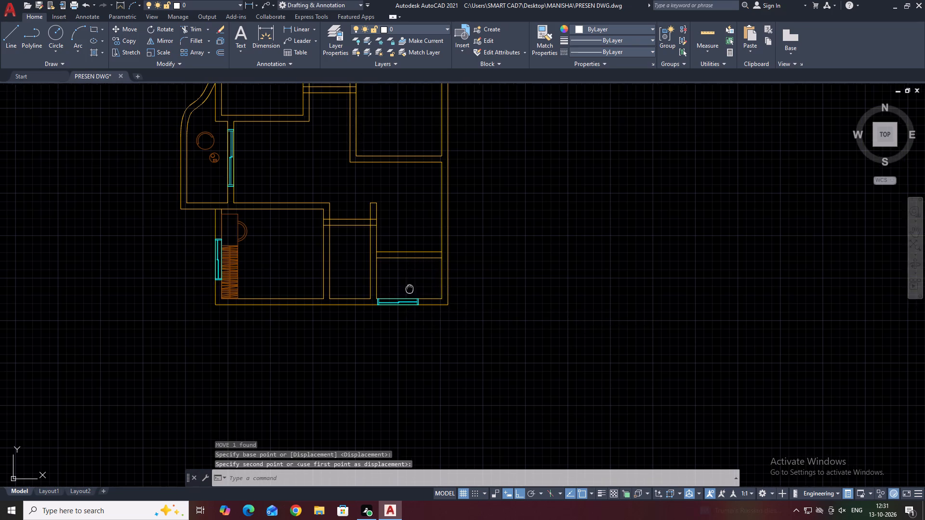
middle_drag(417, 293, 423, 300)
Move the window along the south-east room's south wall to the middle of that wall.
scroll(415, 300, up, 3)
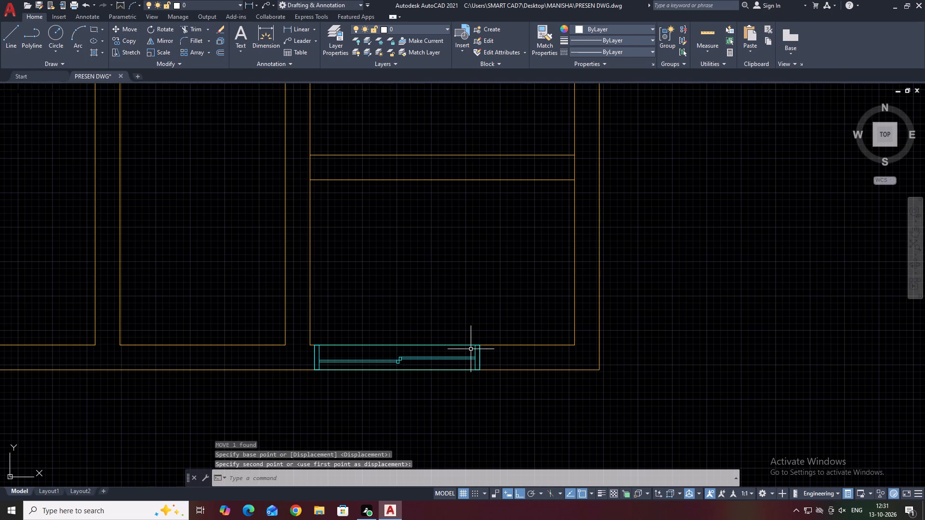
click(471, 349)
click(459, 359)
middle_drag(540, 363, 510, 356)
key(m)
key(space)
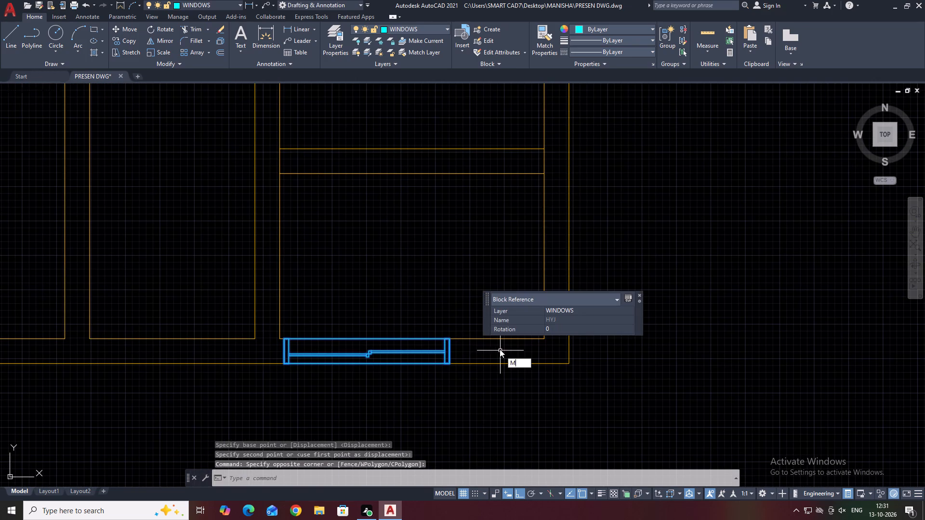
click(367, 338)
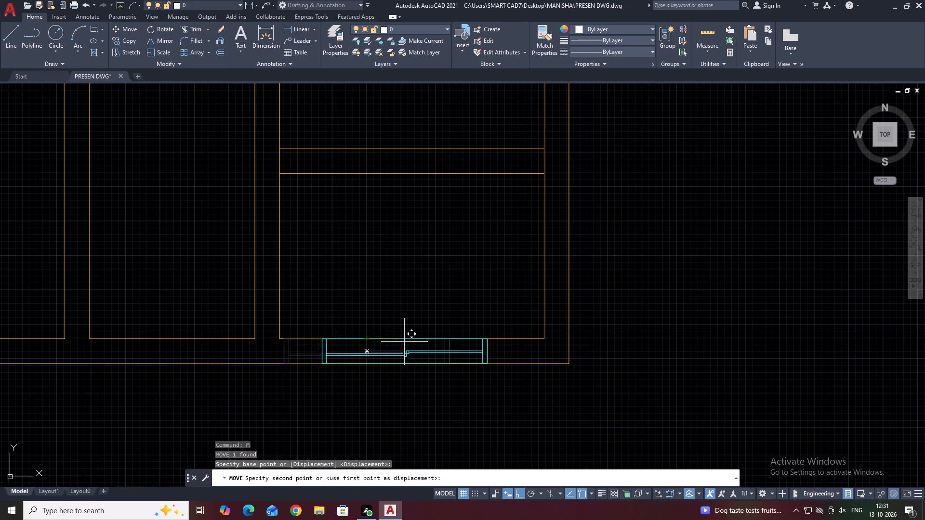
click(413, 338)
scroll(473, 288, down, 2)
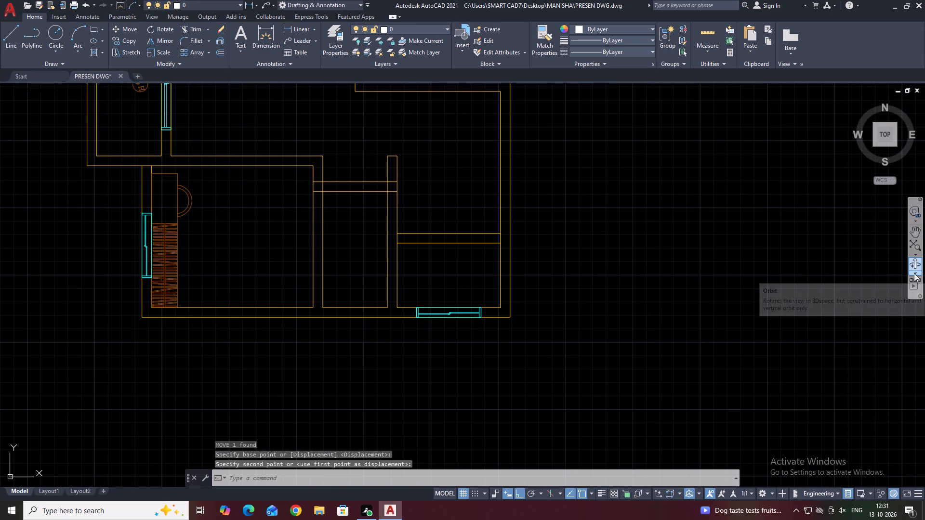
Copy the south-east room's window straight north into the north wall of the north-east room.
scroll(469, 326, up, 2)
click(503, 287)
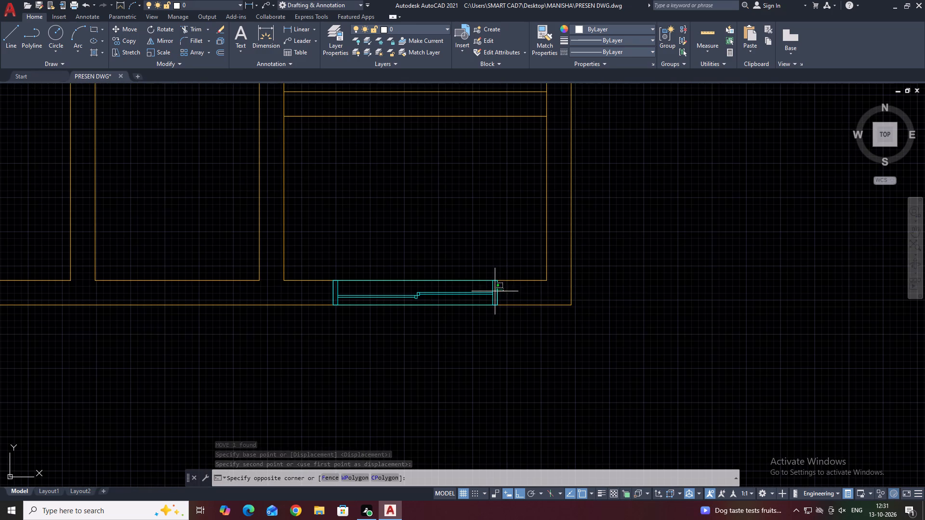
click(495, 291)
text(CO)
key(space)
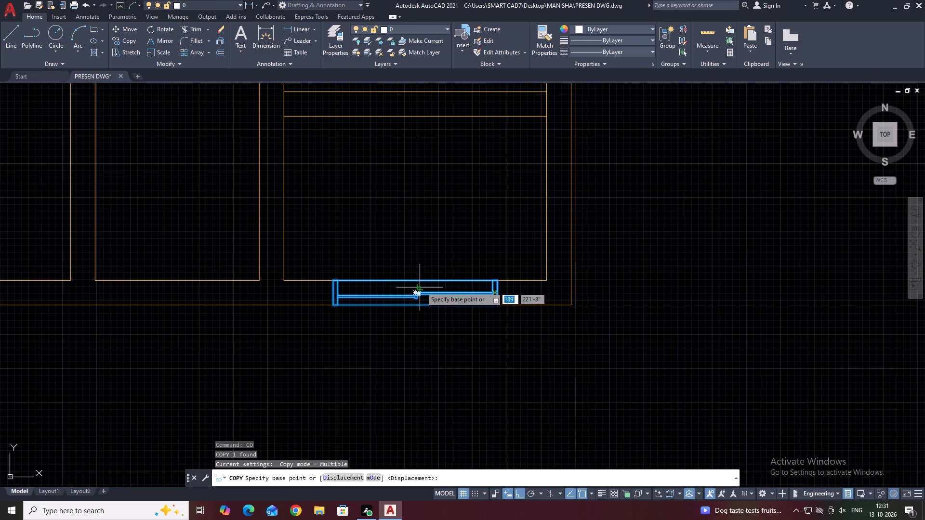
click(416, 278)
scroll(418, 219, down, 8)
middle_drag(412, 140, 415, 180)
scroll(412, 140, down, 1)
scroll(416, 143, up, 3)
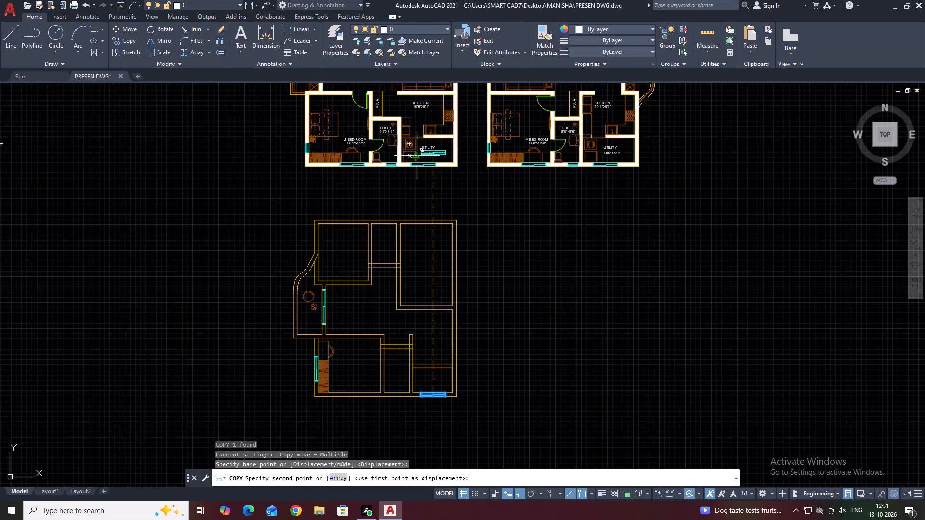
scroll(422, 216, up, 3)
click(460, 233)
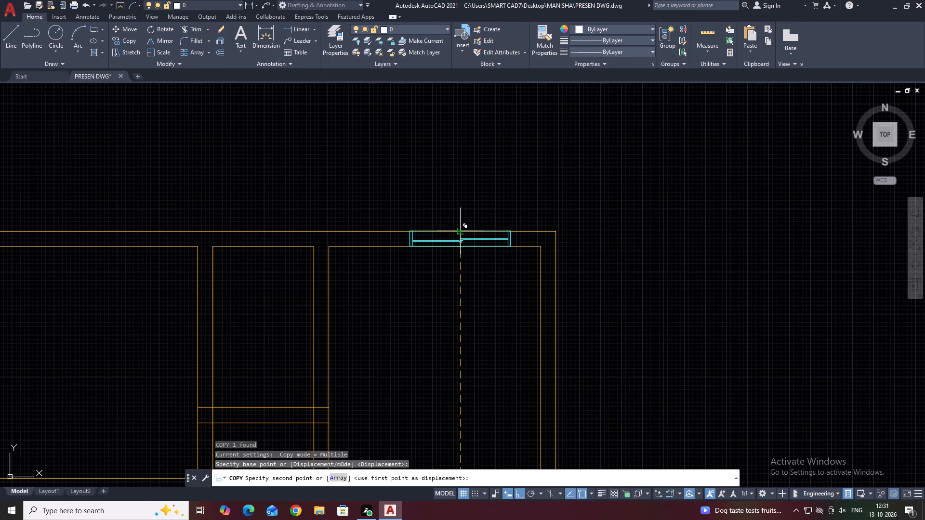
key(Escape)
Copy the north-east room's window west along the north wall to the middle of the north-west room's wall.
scroll(456, 170, down, 2)
middle_drag(491, 216, 543, 103)
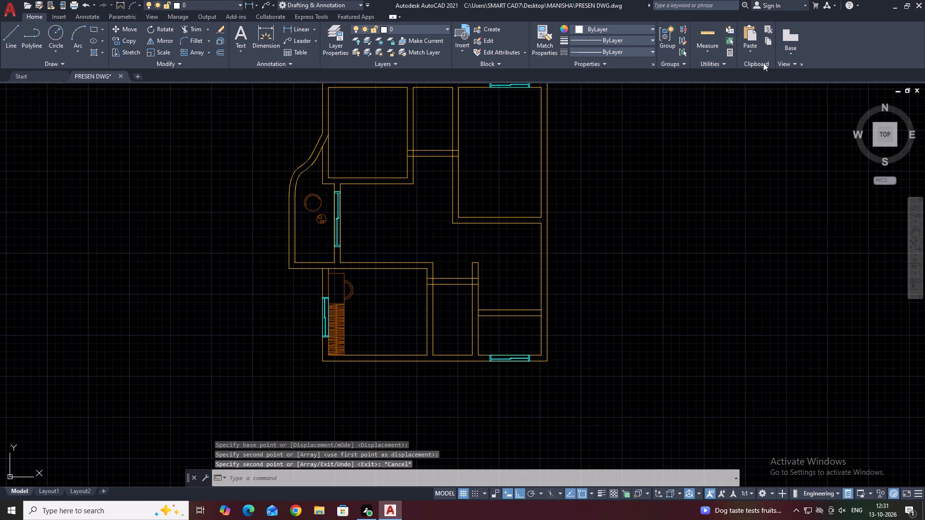
middle_drag(479, 352, 585, 361)
middle_drag(602, 355, 612, 407)
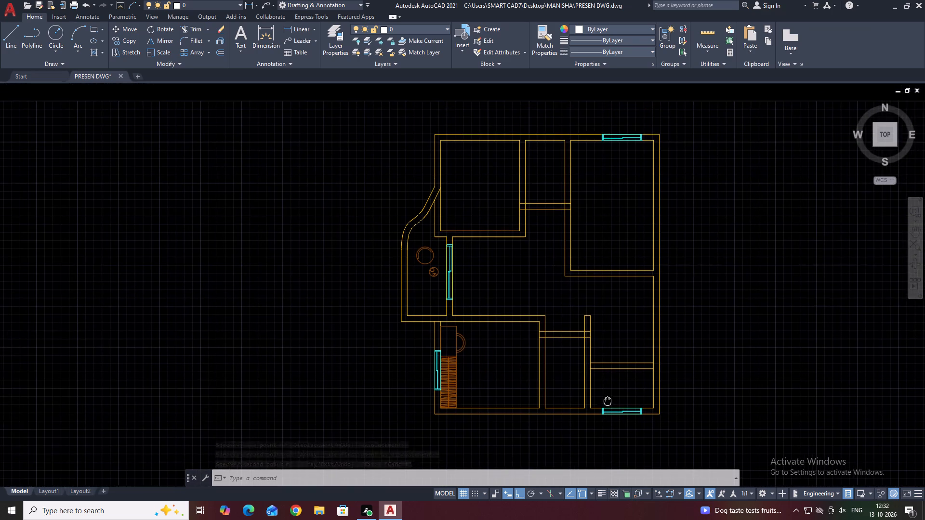
middle_drag(612, 407, 620, 416)
scroll(641, 150, up, 3)
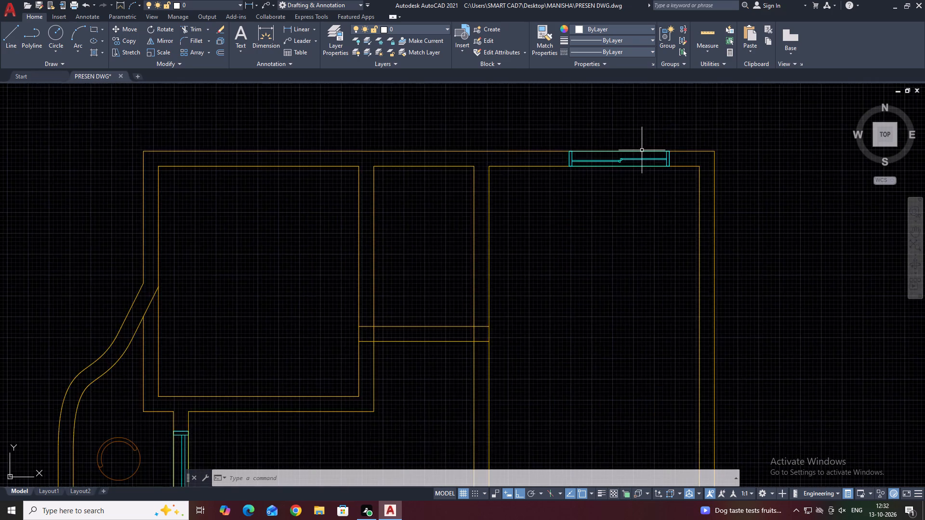
click(634, 164)
text(CO)
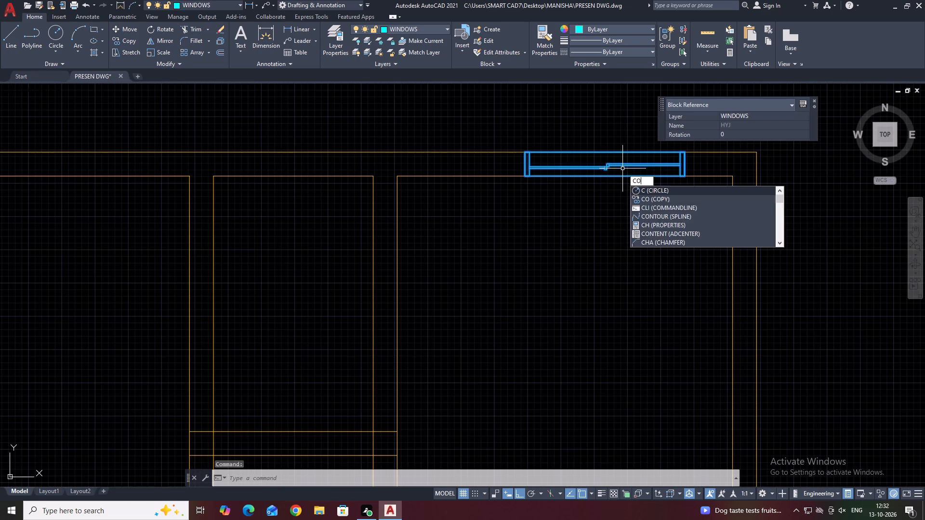
key(space)
click(603, 173)
scroll(636, 175, down, 4)
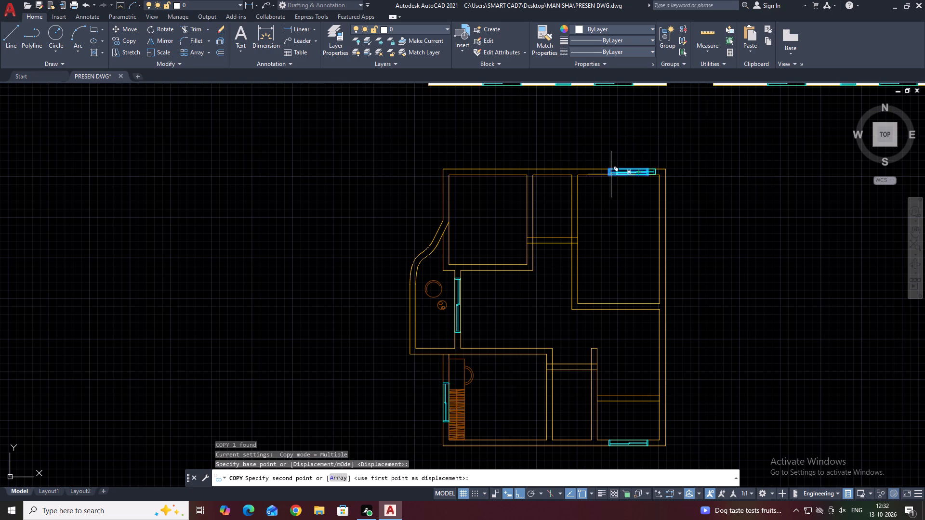
click(489, 173)
key(Escape)
Move the north-east room's window to the middle of that room's north wall.
scroll(653, 171, up, 2)
click(632, 175)
text(M)
key(space)
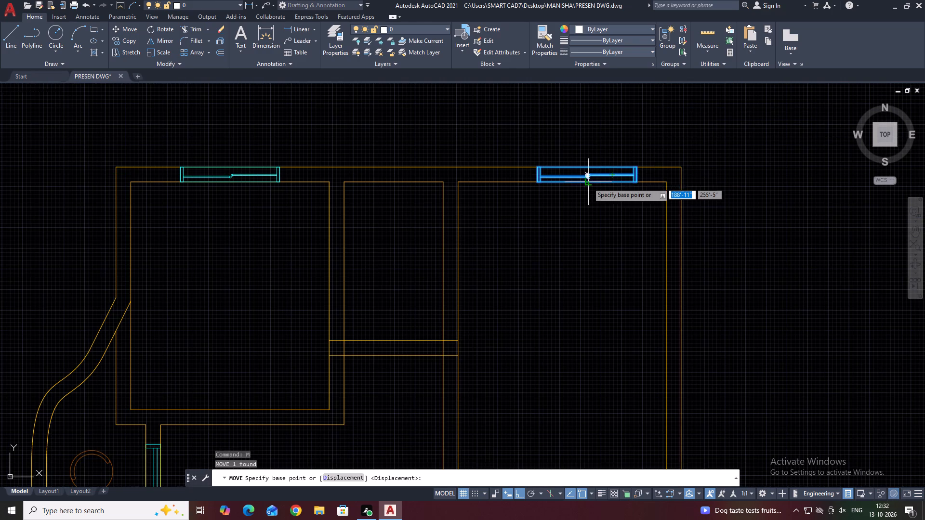
click(585, 183)
scroll(581, 183, up, 1)
click(551, 183)
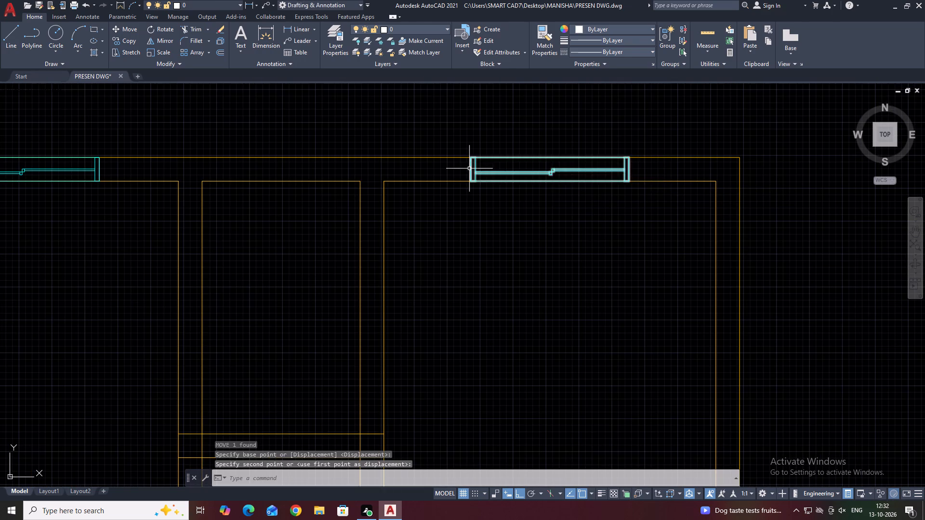
Copy the master bedroom bed from the eastern furnished plan against the north-west room's west wall, with ortho mode off.
scroll(469, 169, down, 6)
middle_drag(366, 236, 477, 267)
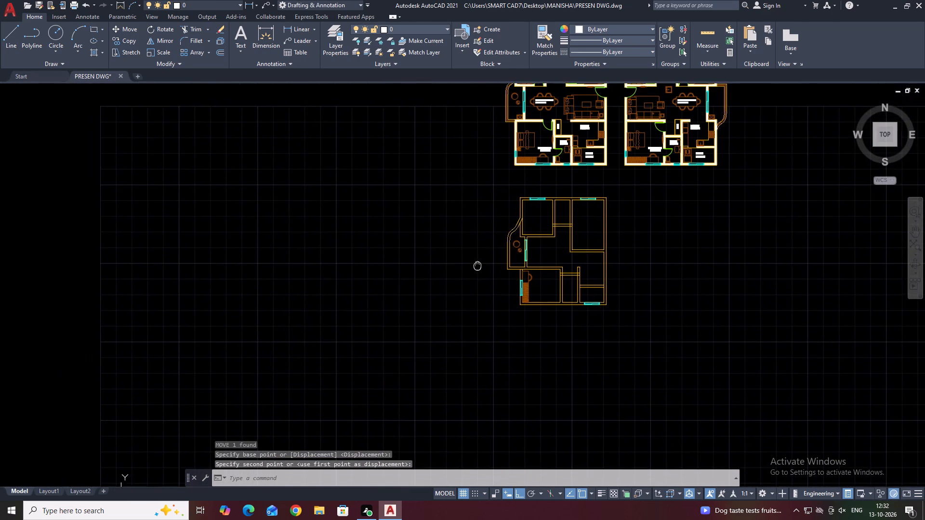
middle_drag(477, 267, 477, 274)
scroll(477, 273, down, 1)
scroll(548, 169, up, 3)
middle_drag(737, 181, 651, 169)
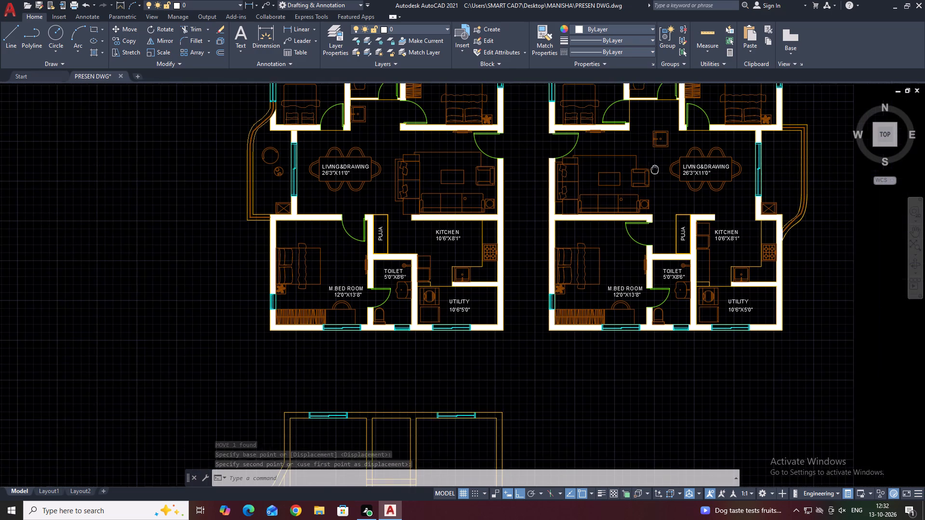
middle_drag(651, 169, 649, 169)
click(563, 277)
click(560, 289)
middle_drag(595, 282, 574, 269)
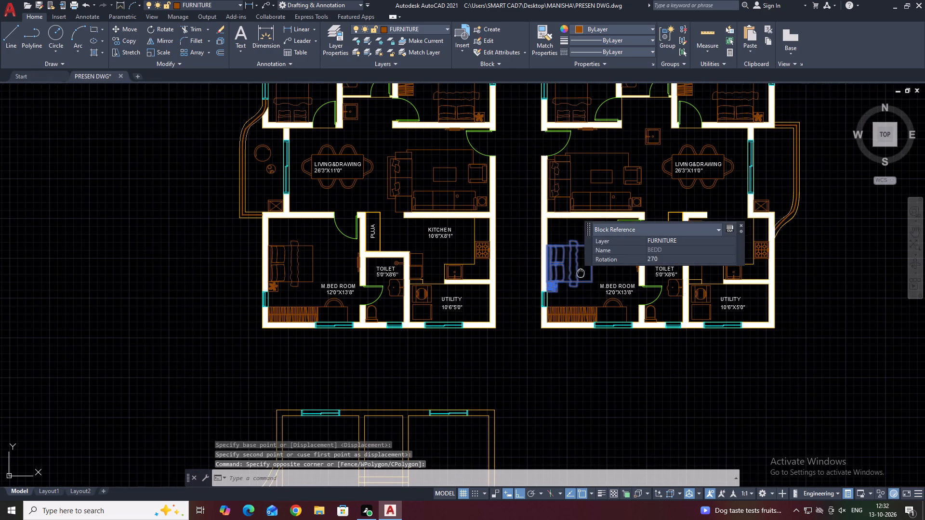
middle_drag(574, 269, 548, 258)
key(c)
key(o)
key(space)
click(549, 237)
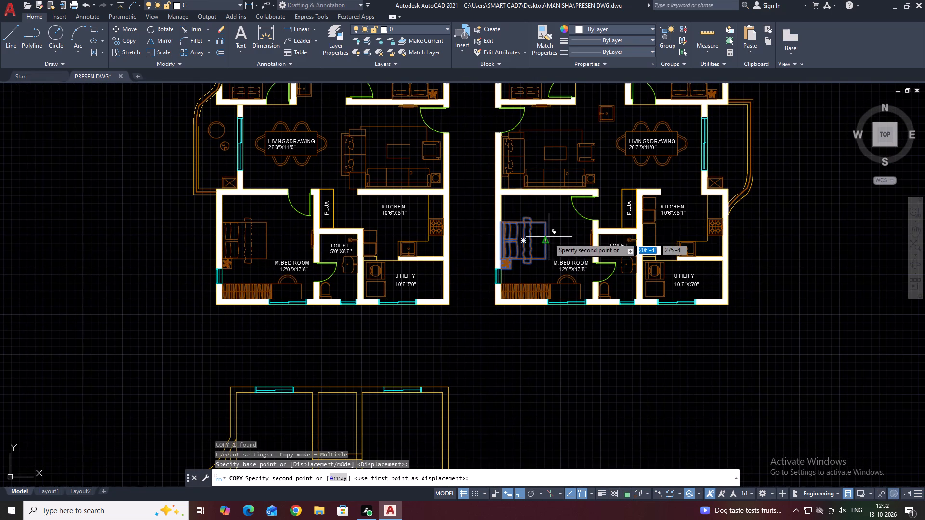
scroll(521, 242, down, 3)
key(F8)
scroll(464, 301, up, 2)
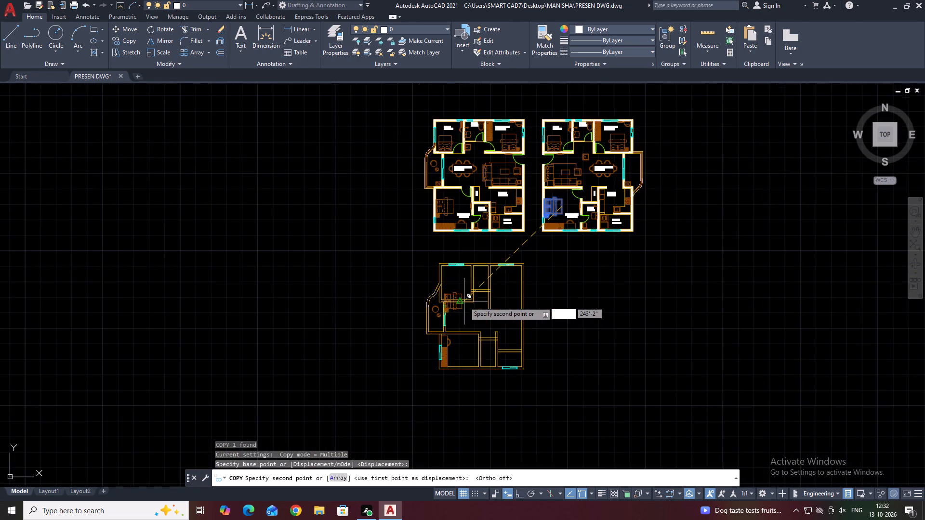
middle_drag(487, 391, 473, 386)
scroll(440, 264, up, 2)
click(438, 262)
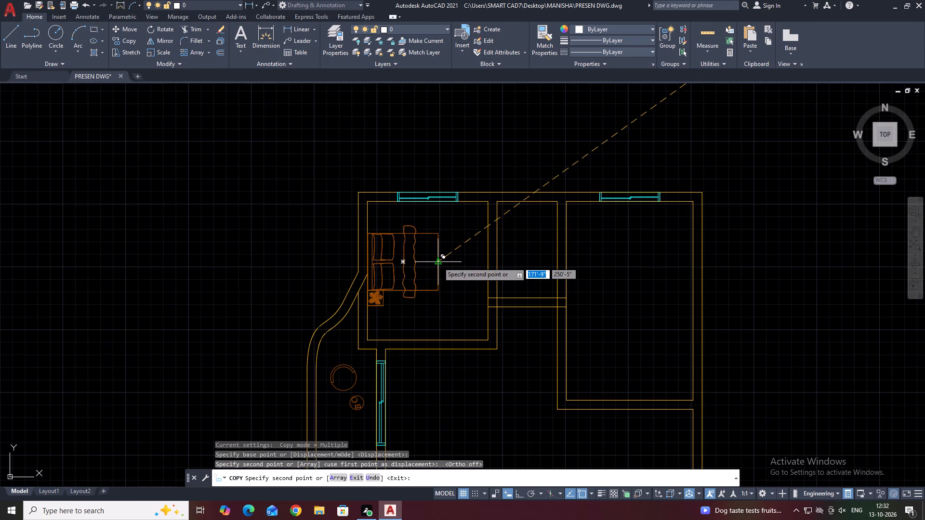
key(Escape)
Mirror the copied bed about a horizontal line with ortho mode on, erasing the source, so its side table lies north.
click(442, 269)
click(428, 243)
text(MI)
key(space)
click(473, 235)
key(F8)
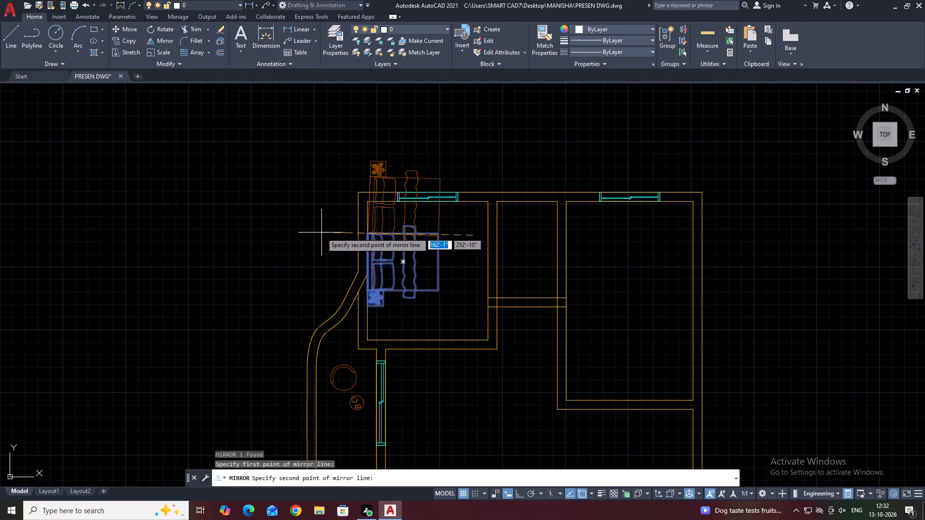
click(272, 231)
drag(300, 254, 272, 231)
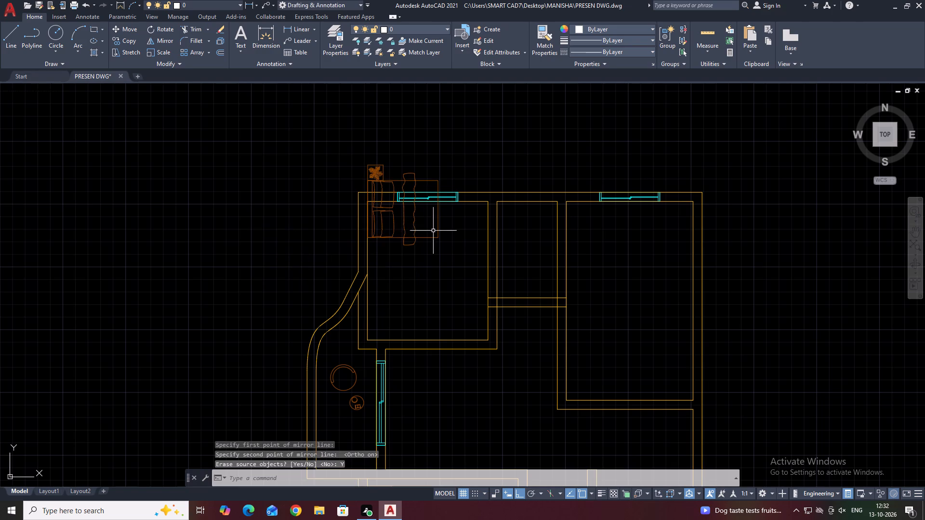
Move the mirrored bed so its side table's corner fits into the north-west room's inner north-west corner.
drag(433, 229, 427, 232)
click(410, 244)
text(M)
key(space)
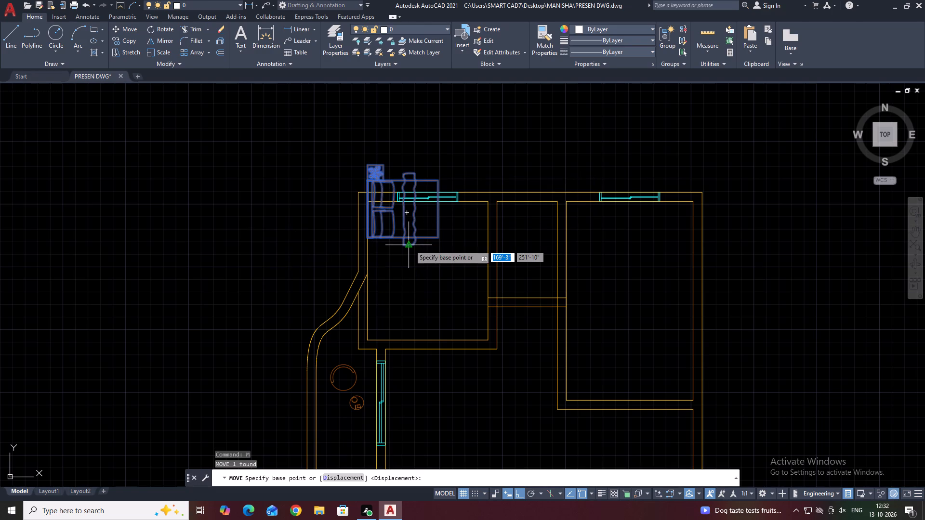
scroll(370, 161, up, 3)
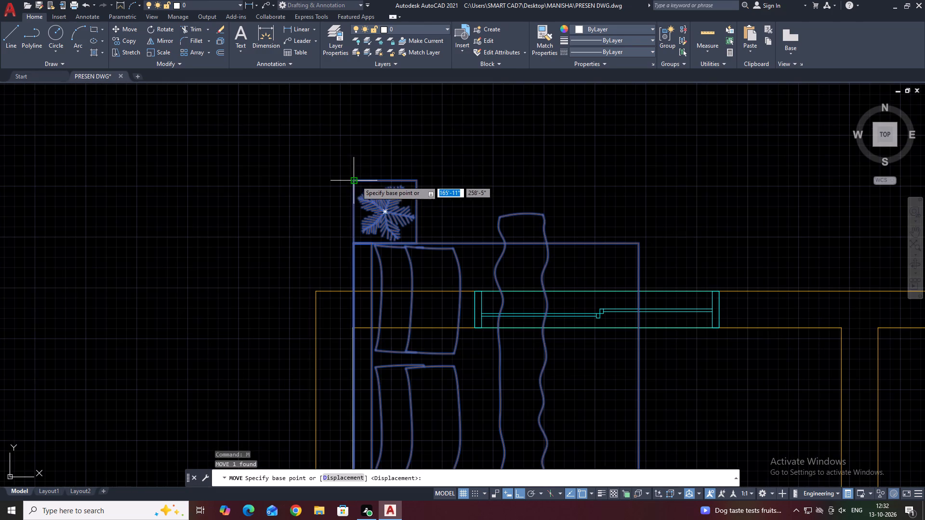
click(355, 178)
scroll(348, 331, up, 4)
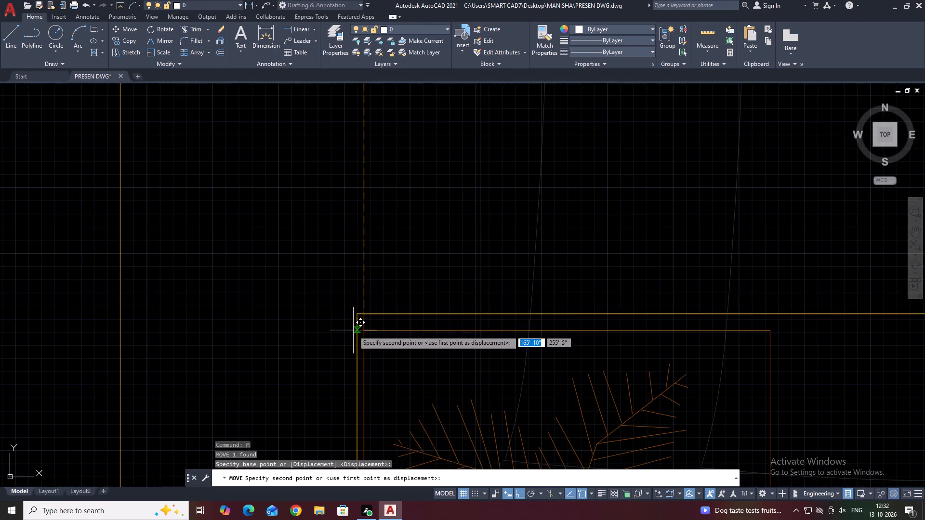
click(356, 316)
scroll(344, 220, down, 11)
middle_drag(581, 301, 470, 192)
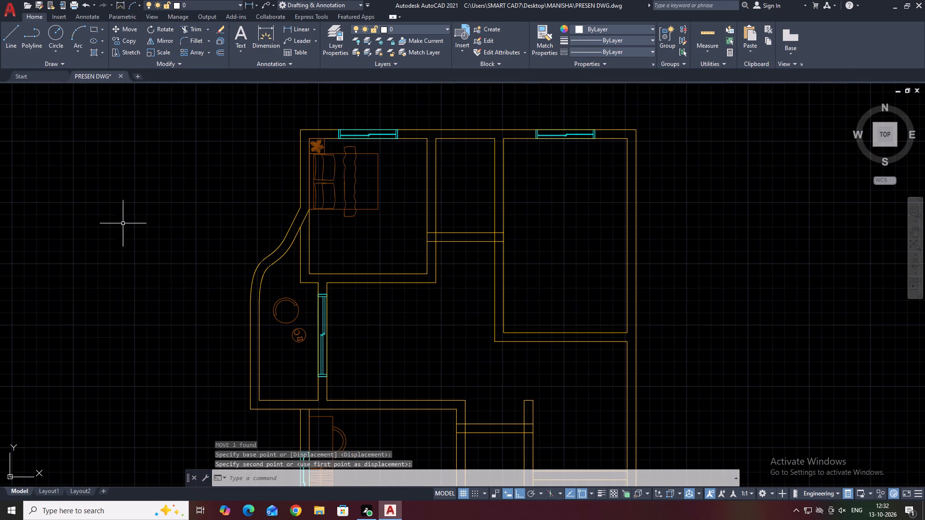
Copy the study's cupboard and desk from the western furnished plan onto the north-west room's east wall in the empty plan.
middle_drag(328, 180, 372, 271)
scroll(406, 295, down, 3)
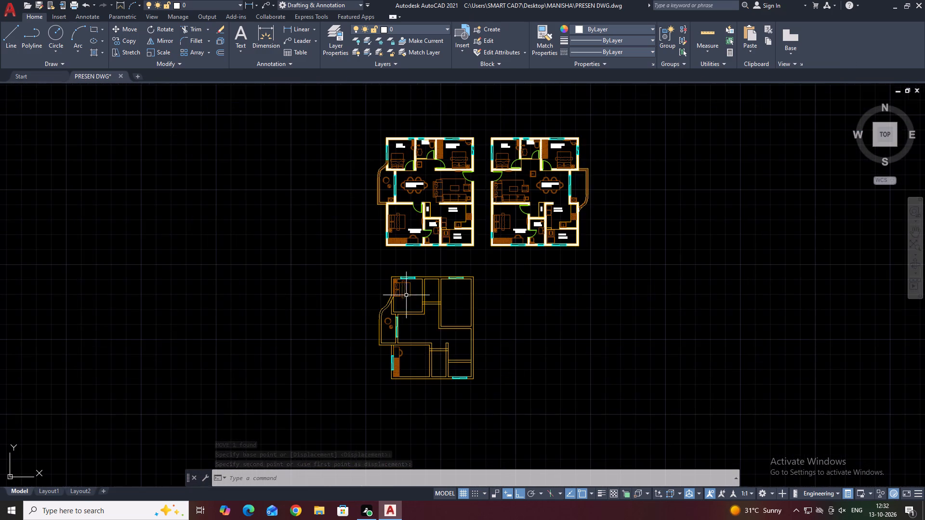
scroll(407, 151, up, 6)
click(433, 163)
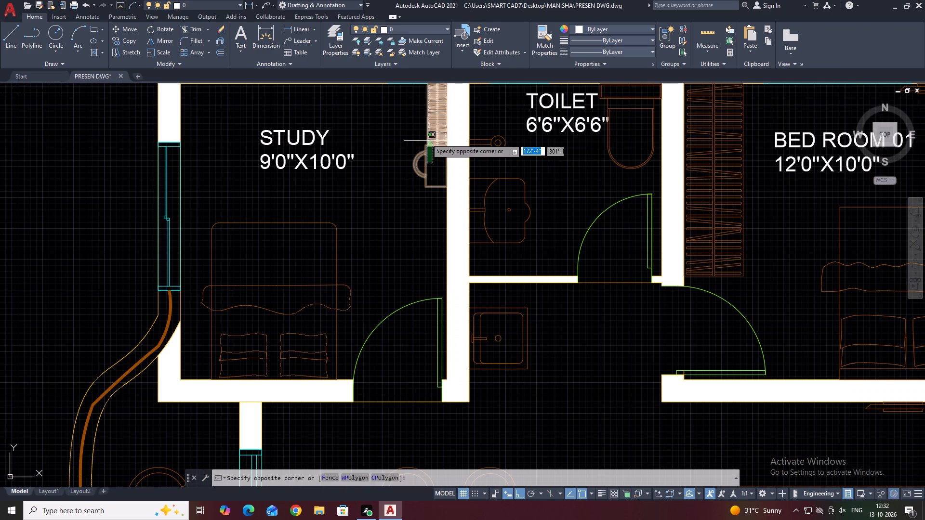
click(423, 135)
click(117, 38)
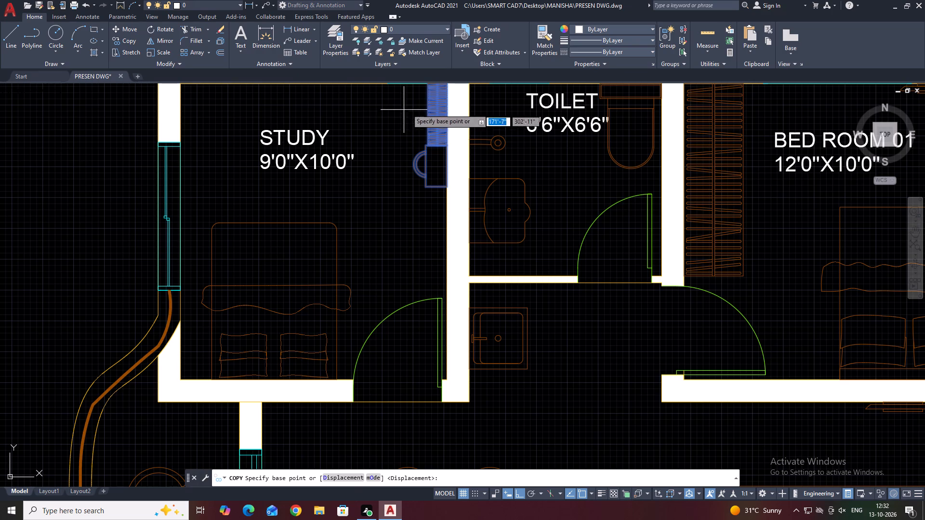
click(417, 105)
scroll(456, 238, down, 6)
scroll(462, 335, up, 3)
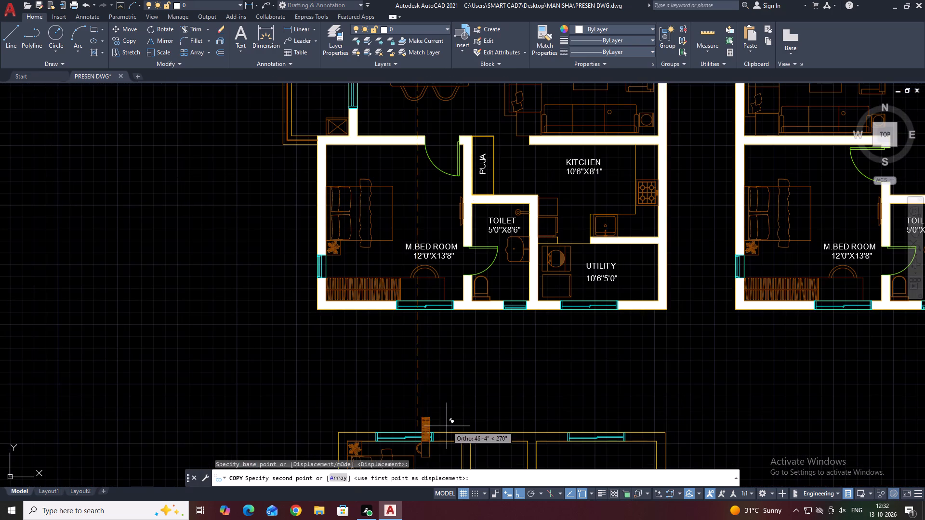
middle_drag(441, 438, 427, 296)
scroll(422, 332, up, 1)
middle_drag(470, 331, 455, 323)
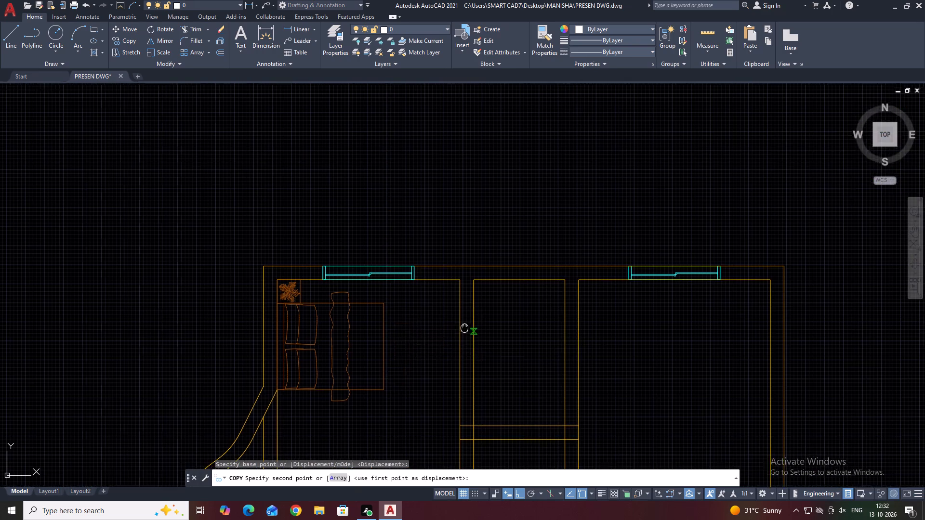
middle_drag(455, 323, 425, 288)
click(420, 303)
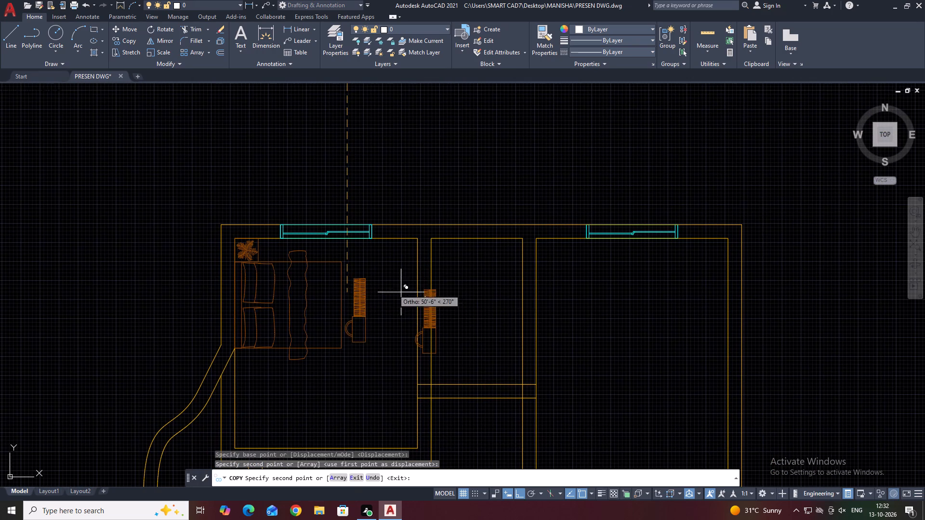
right_click(383, 286)
click(403, 304)
Move the copied cupboard and desk west off the wall into the north-west room, east of the bed.
click(403, 277)
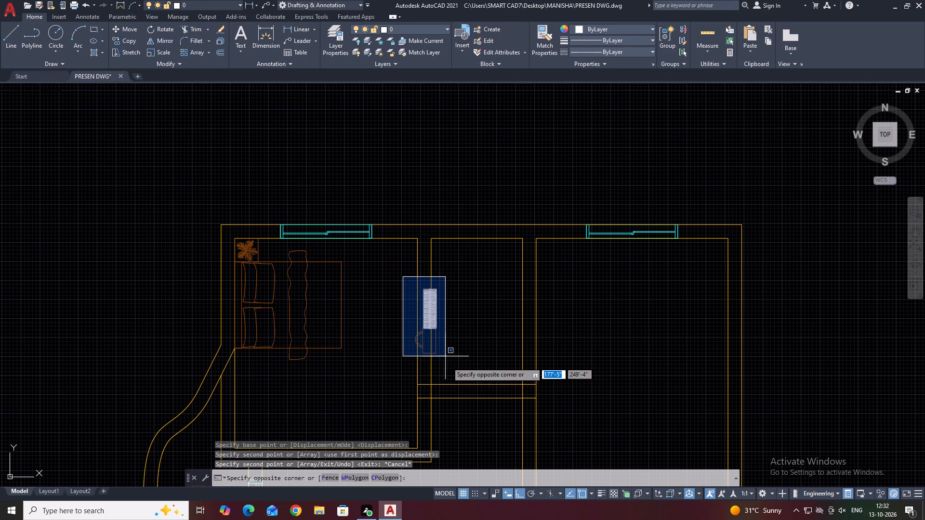
click(456, 381)
click(132, 27)
middle_drag(461, 282, 410, 230)
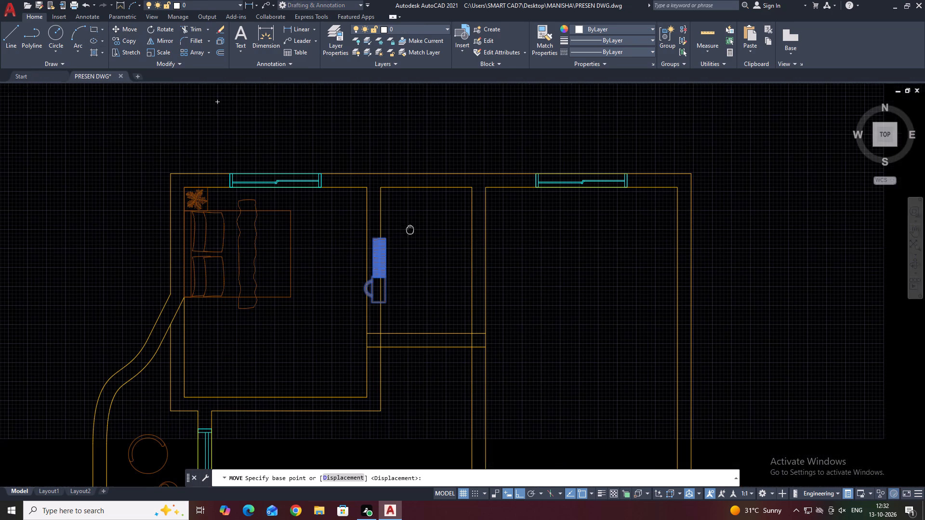
click(429, 248)
click(373, 254)
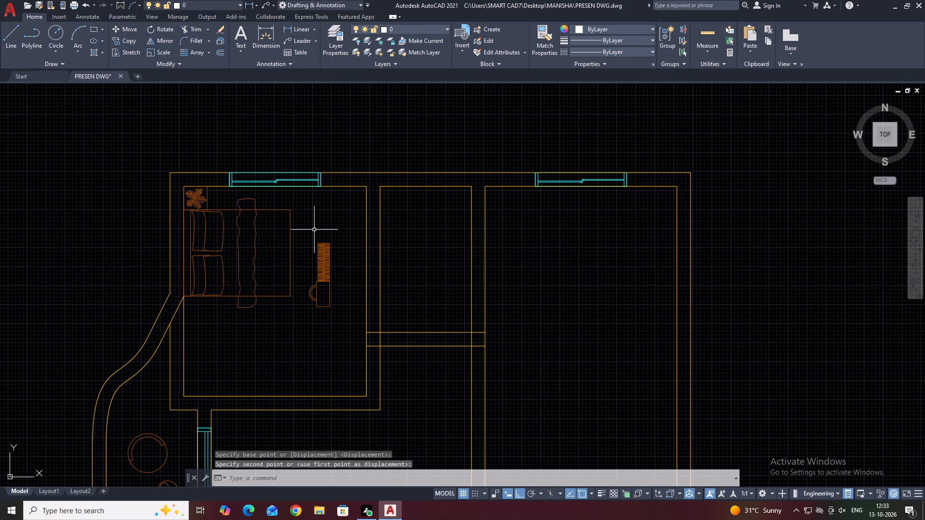
Move the cupboard straight south, separating it from the desk.
middle_drag(331, 231, 379, 226)
click(378, 240)
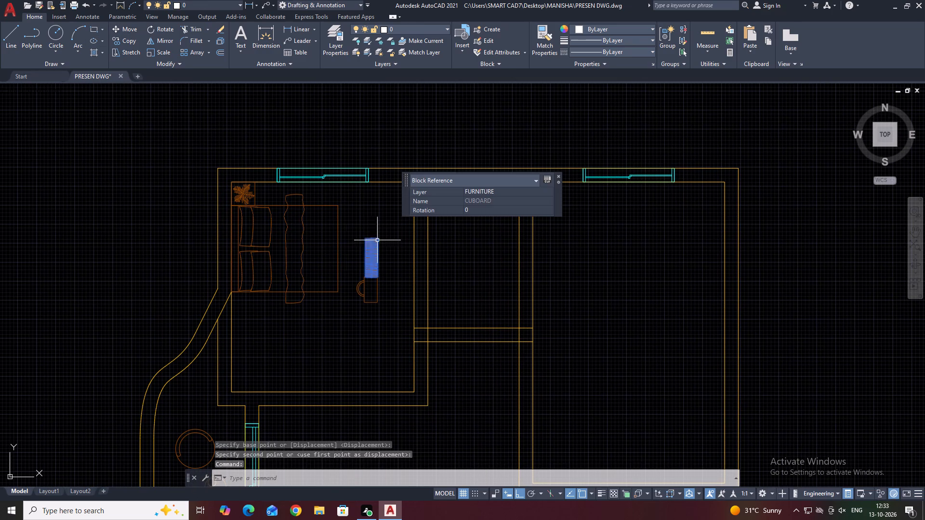
click(135, 29)
click(396, 246)
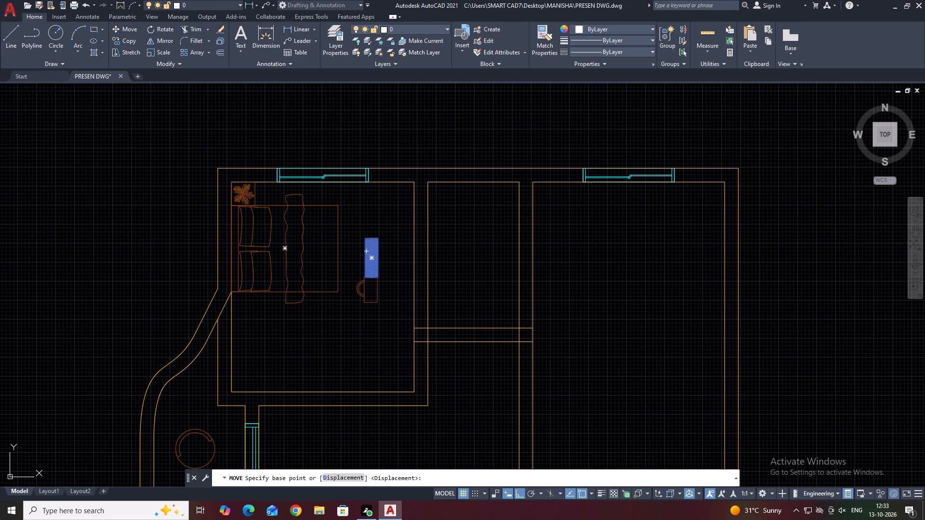
click(332, 335)
Rotate the cupboard 270 degrees and move it into the north-west room's inner south-west corner.
click(377, 342)
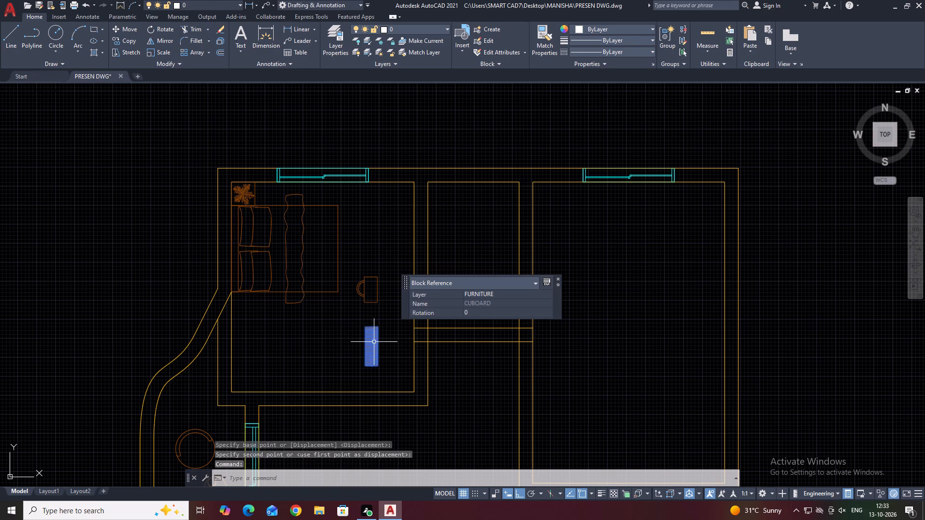
click(166, 27)
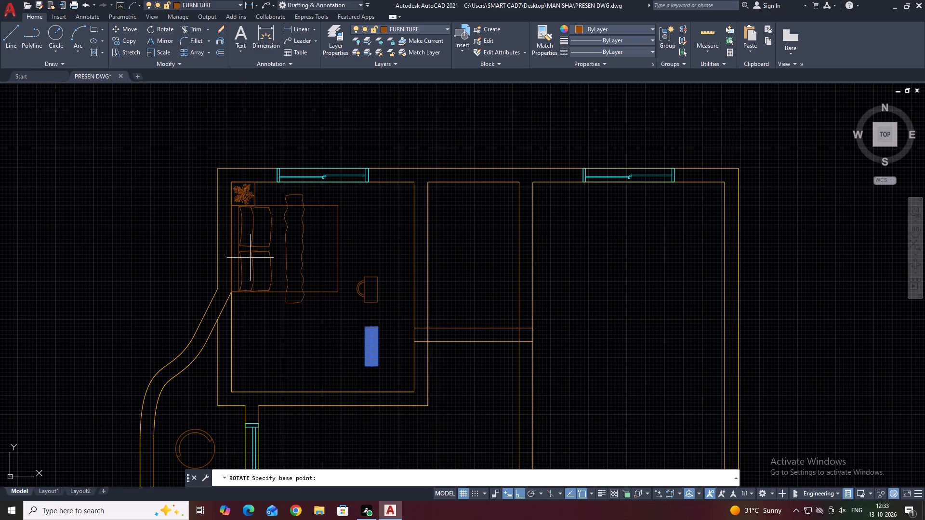
click(370, 345)
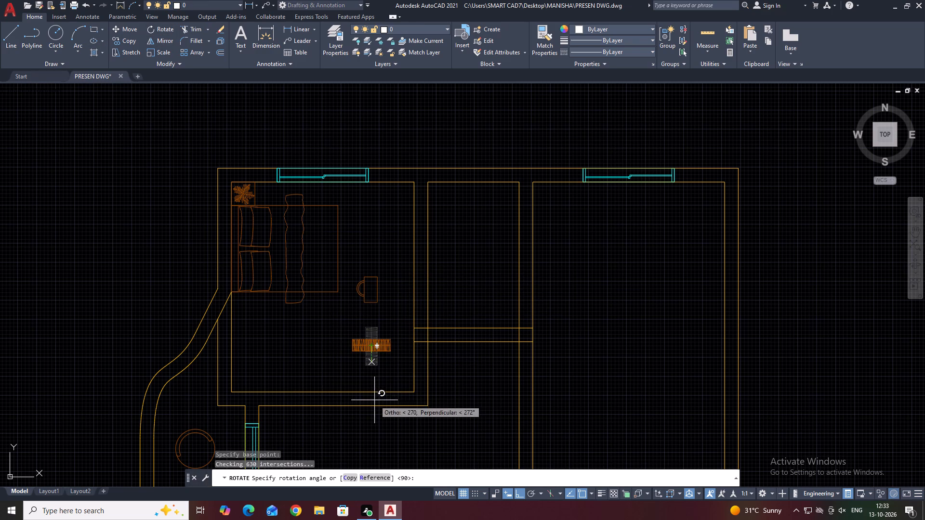
click(369, 391)
click(368, 345)
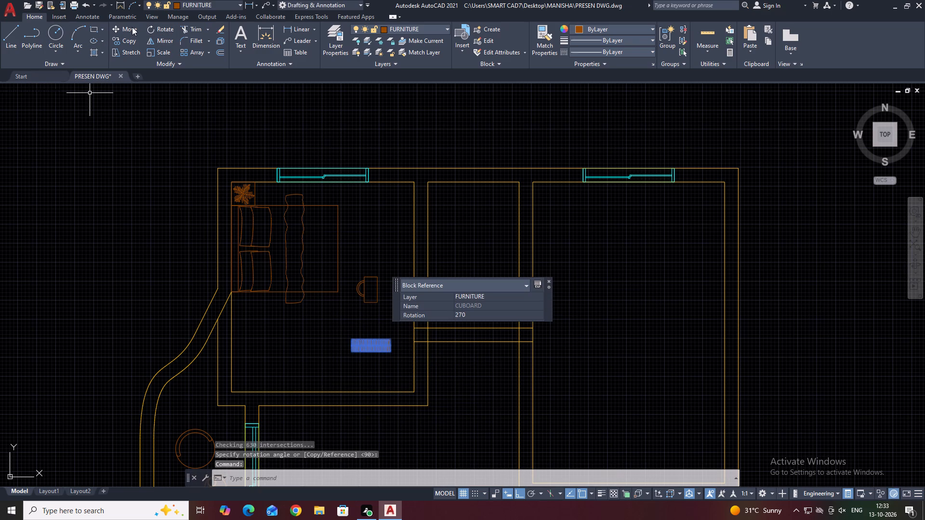
click(137, 29)
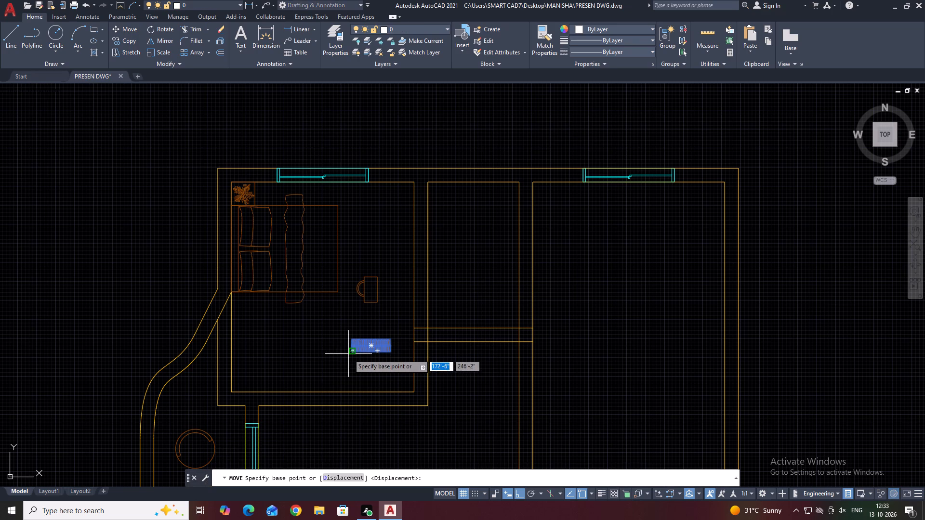
click(348, 354)
click(227, 393)
Rotate the desk with its chair 270 degrees so the chair faces north.
middle_drag(308, 327, 314, 307)
scroll(377, 274, up, 1)
click(417, 239)
drag(375, 286, 373, 298)
middle_drag(382, 325, 368, 275)
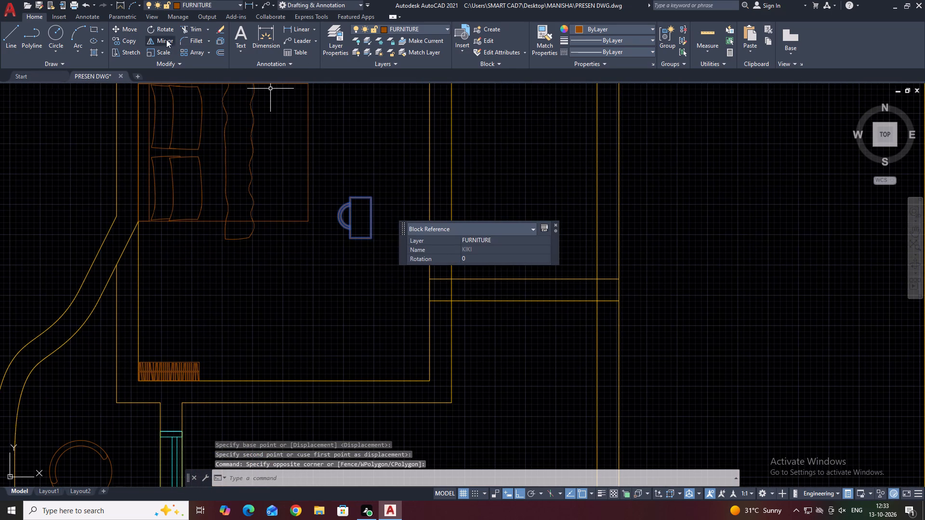
click(166, 31)
click(371, 219)
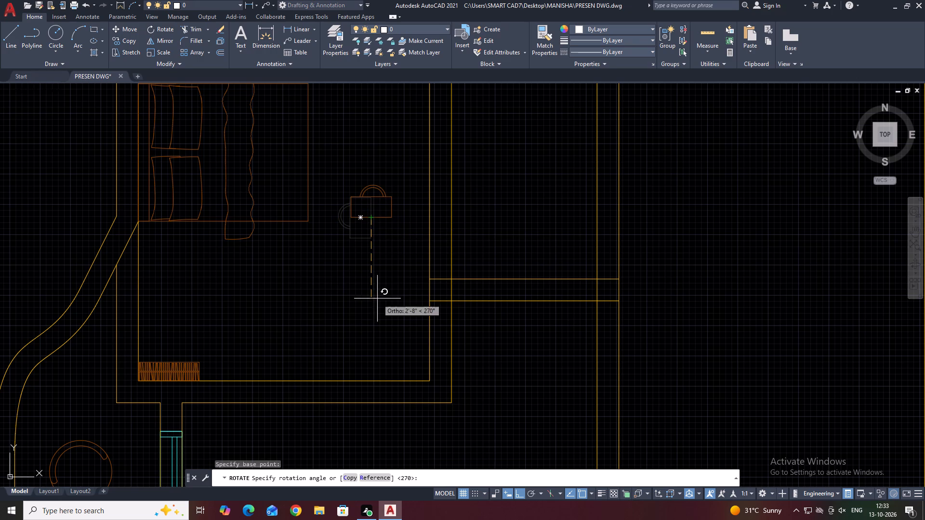
click(370, 319)
Move the rotated desk against the north-west room's south wall, beside the cupboard's east end.
click(380, 224)
click(369, 209)
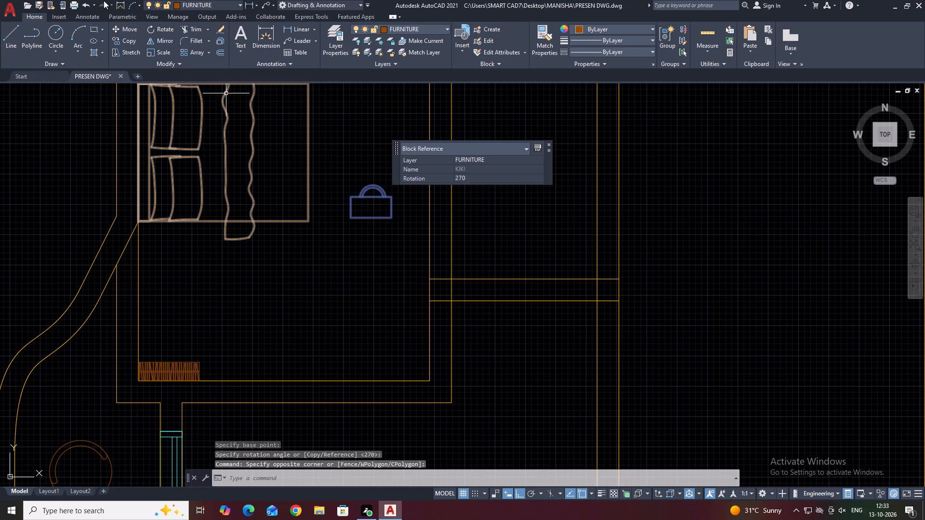
click(127, 33)
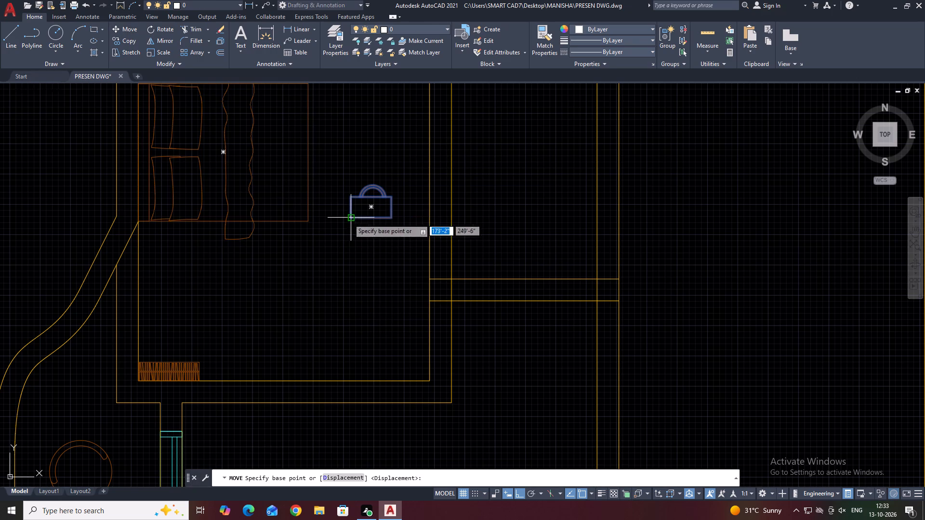
click(349, 218)
click(198, 381)
Copy the study's 3' door from the western furnished plan to the north-west room's inner south-east corner.
scroll(196, 340, up, 1)
middle_drag(196, 337, 197, 337)
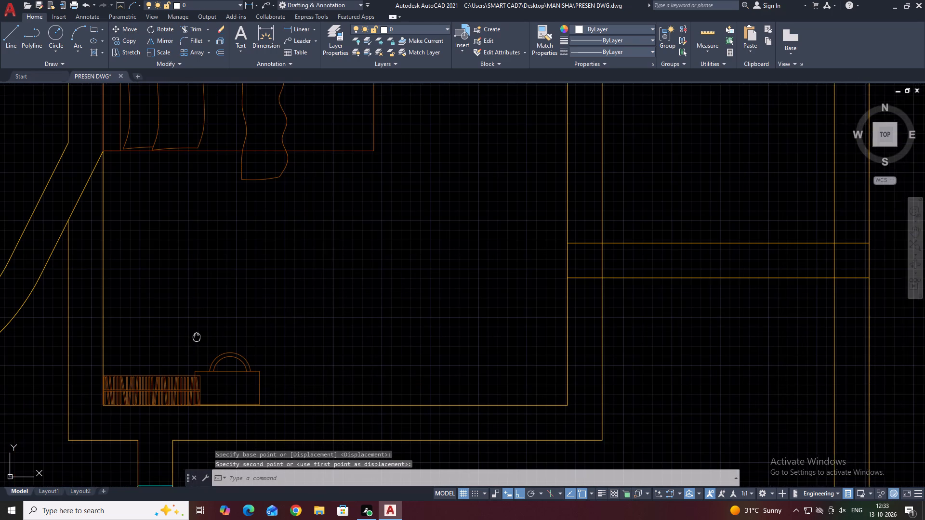
middle_drag(197, 337, 224, 338)
scroll(379, 317, down, 3)
middle_drag(380, 312, 352, 378)
scroll(351, 378, down, 3)
middle_drag(352, 378, 351, 378)
scroll(356, 240, up, 3)
click(335, 237)
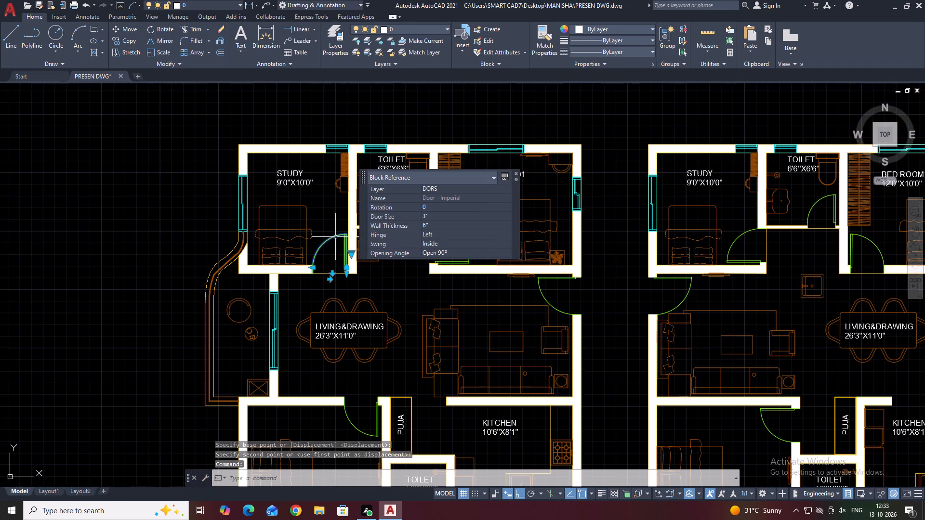
click(133, 38)
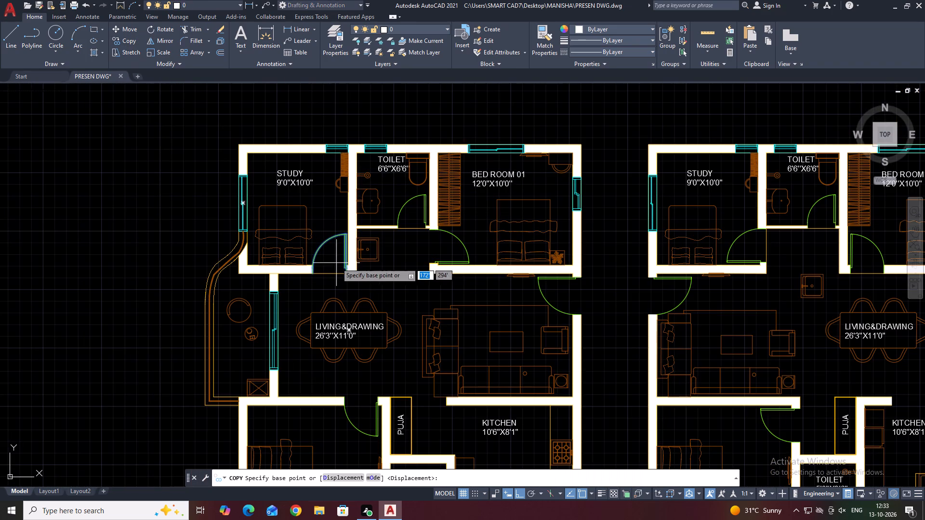
click(347, 274)
scroll(386, 214, down, 7)
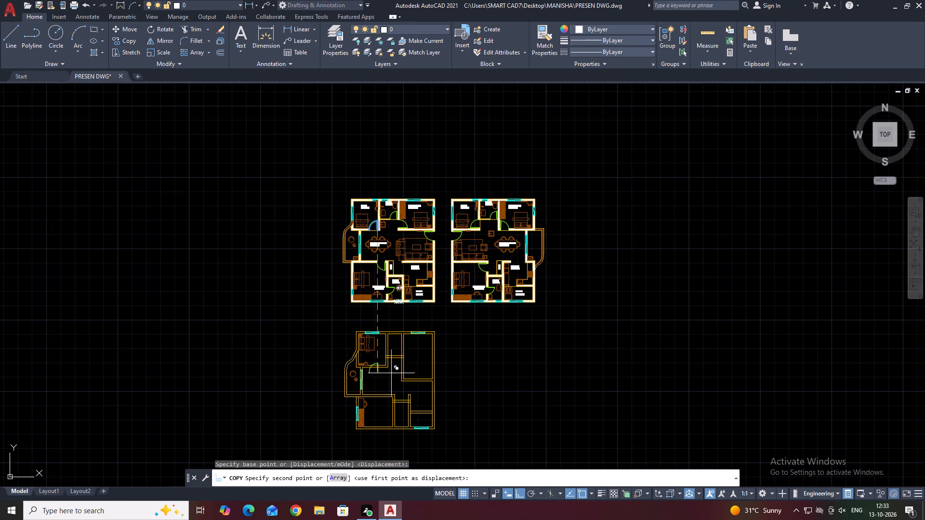
scroll(389, 377, up, 3)
click(383, 347)
scroll(376, 340, up, 4)
right_click(375, 333)
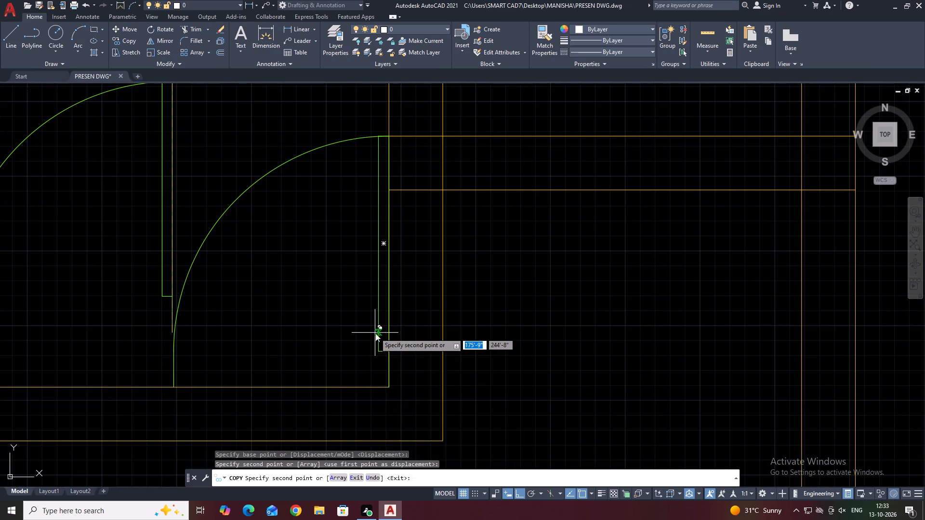
click(389, 351)
Draw guide lines from the room's inner south-east corner a short way west, and south across the wall thickness.
middle_drag(365, 372, 410, 306)
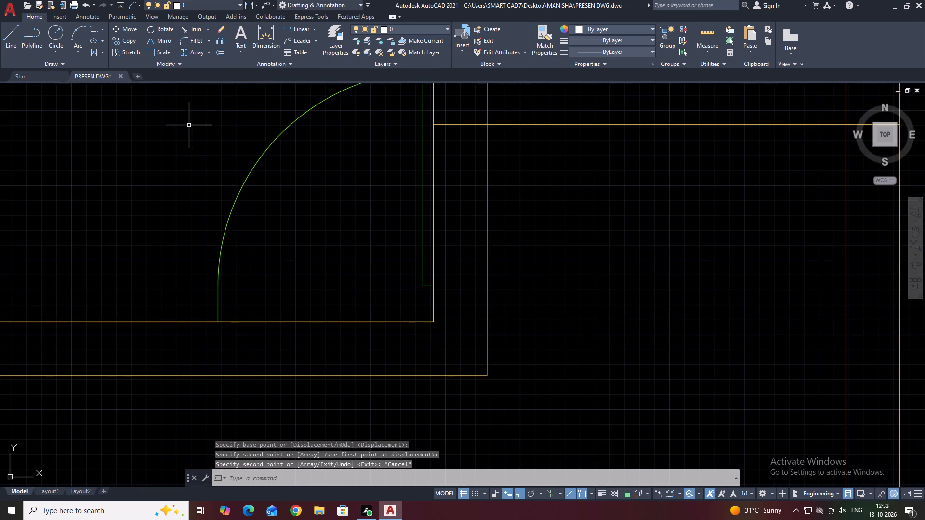
click(7, 29)
click(436, 322)
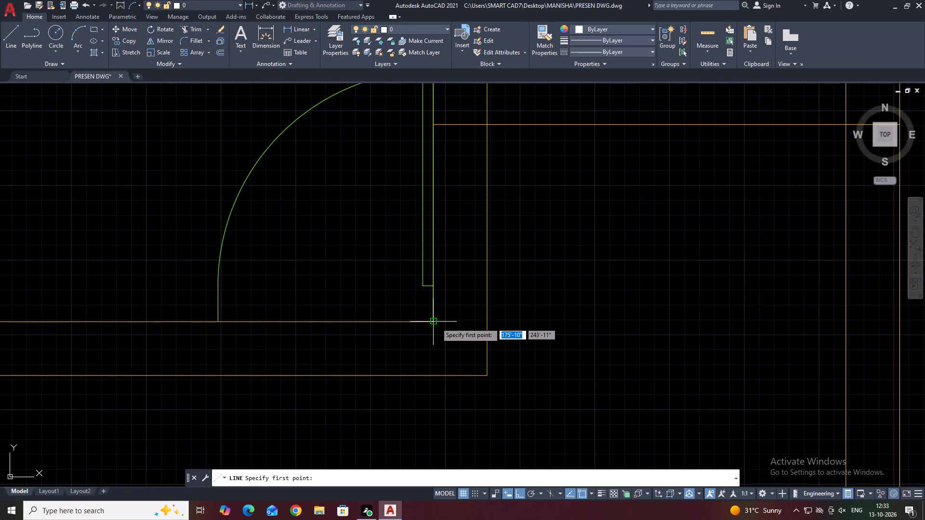
click(409, 322)
click(409, 377)
right_click(408, 377)
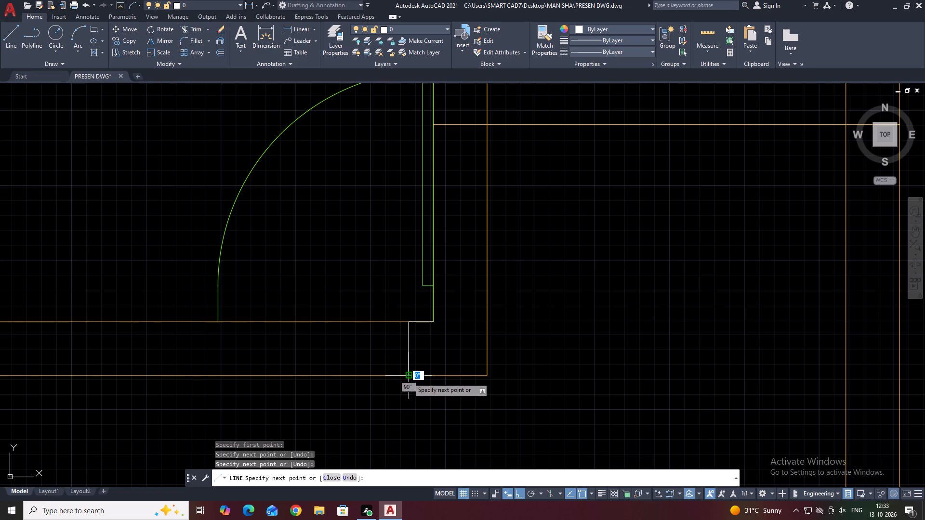
click(436, 391)
Move the copied door so its hinge-side end meets the guide's southern end on the outer wall line.
click(431, 282)
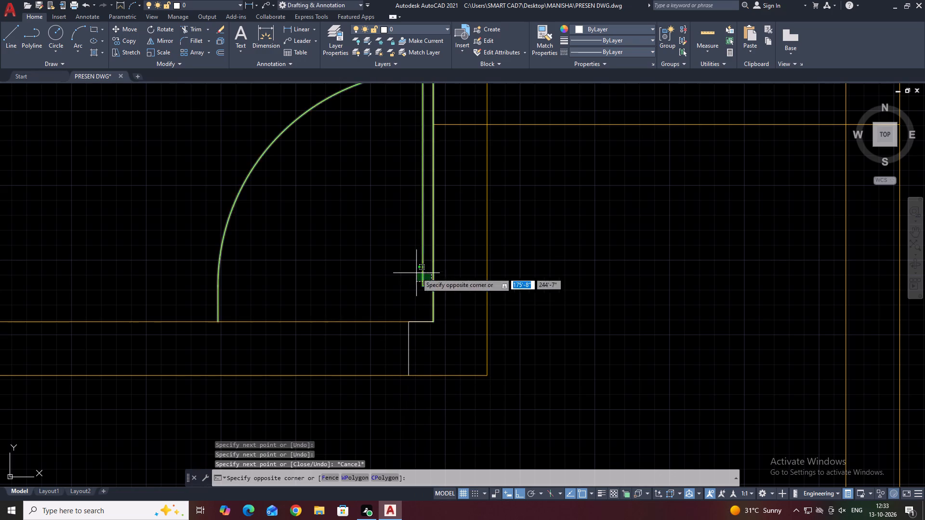
click(415, 273)
click(130, 26)
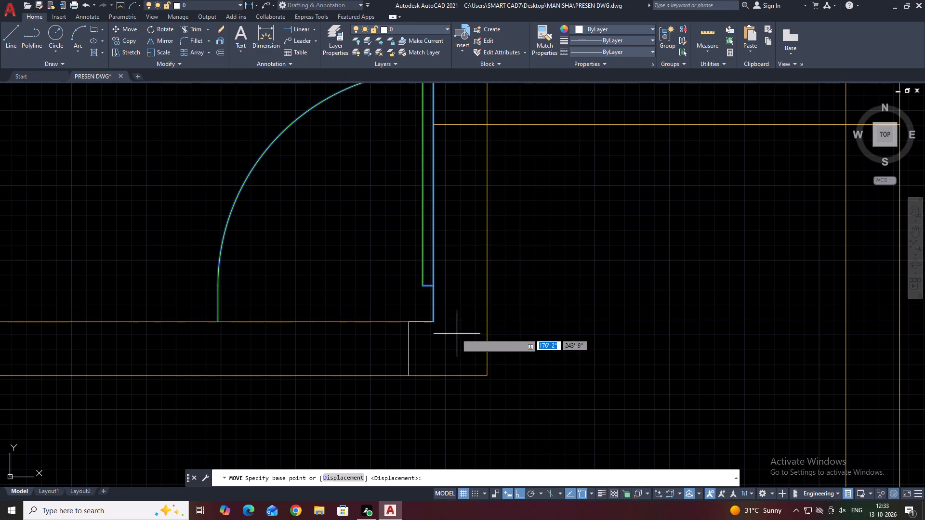
click(433, 322)
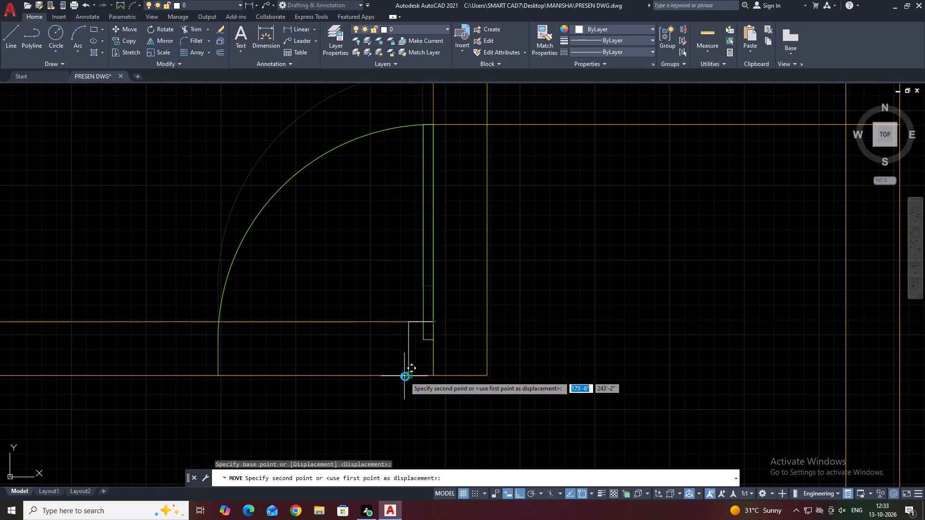
click(405, 377)
Erase the two guide lines beside the door.
click(387, 294)
click(462, 407)
right_drag(375, 209, 373, 205)
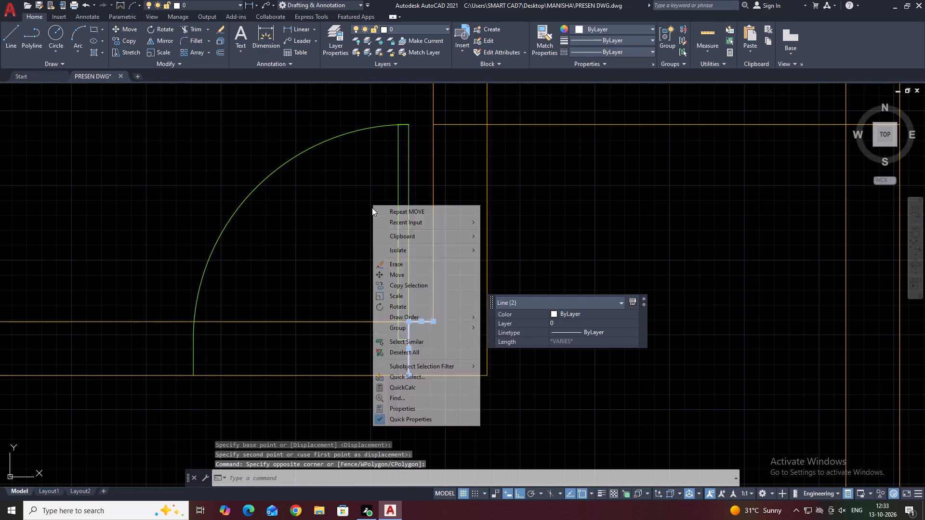
click(400, 265)
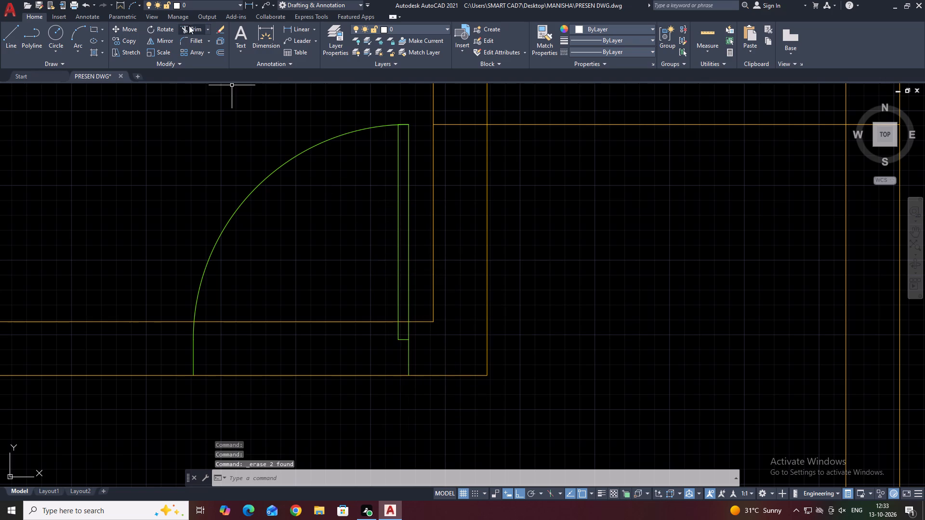
Trim both south wall lines between the door jambs to open the north-west room's doorway.
click(196, 24)
click(368, 287)
click(355, 382)
right_click(330, 301)
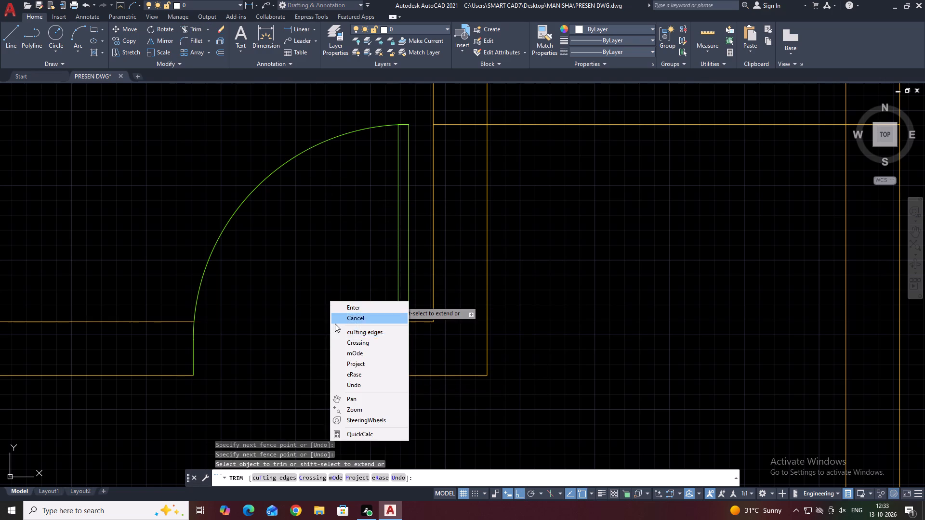
click(356, 316)
scroll(396, 343, down, 7)
middle_drag(387, 343, 368, 329)
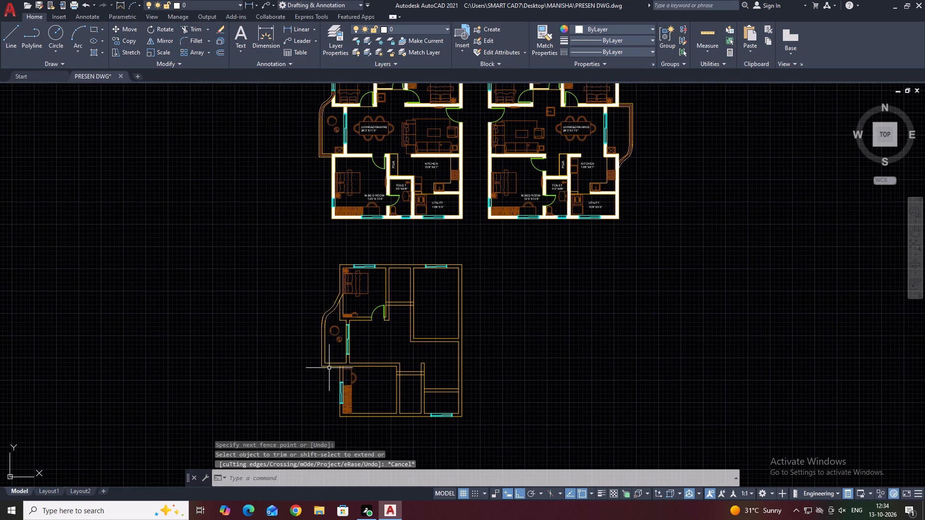
Move the desk-and-chair block in the north-west room so it sits flush against the wardrobe's south-east corner.
scroll(341, 305, up, 4)
click(415, 356)
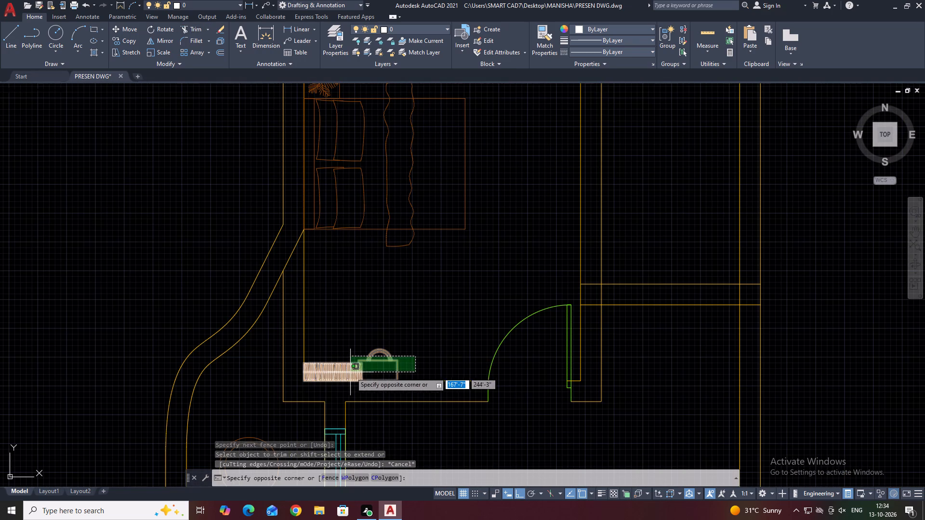
click(378, 365)
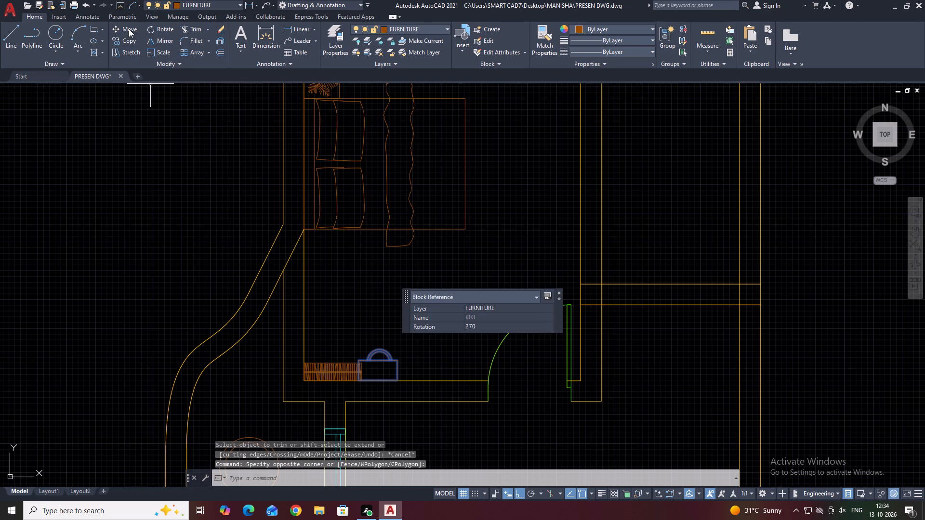
click(129, 29)
scroll(351, 376, up, 5)
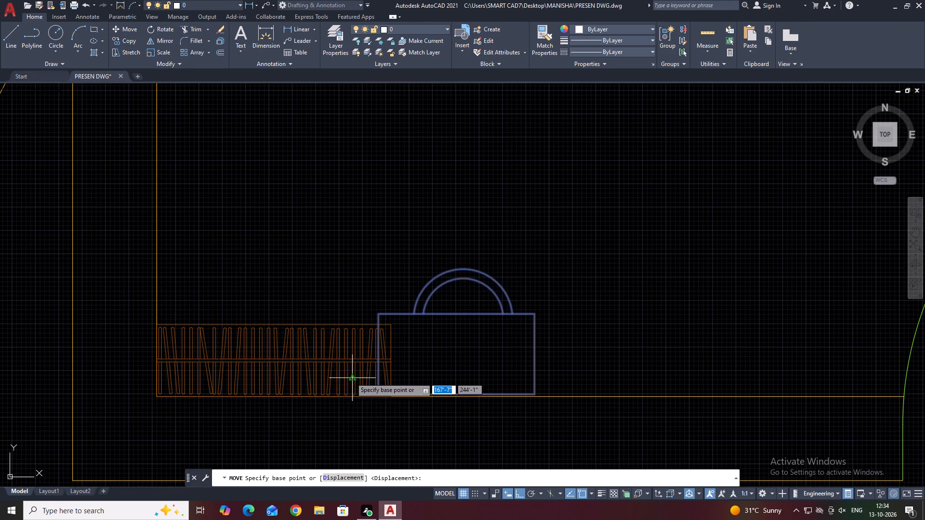
scroll(377, 394, up, 3)
click(372, 396)
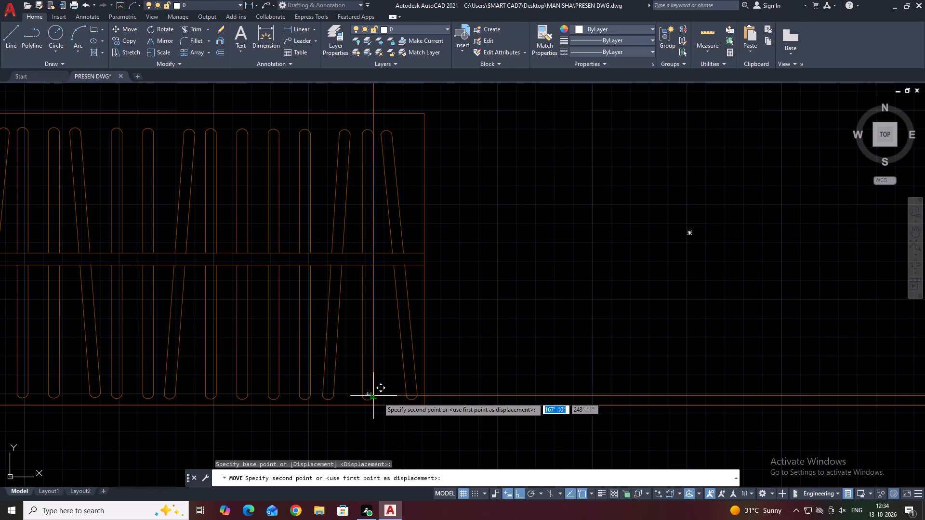
click(423, 404)
Scale the wardrobe and desk together from the room's inner south-west corner so they extend to the door jamb.
scroll(476, 398, down, 4)
click(486, 368)
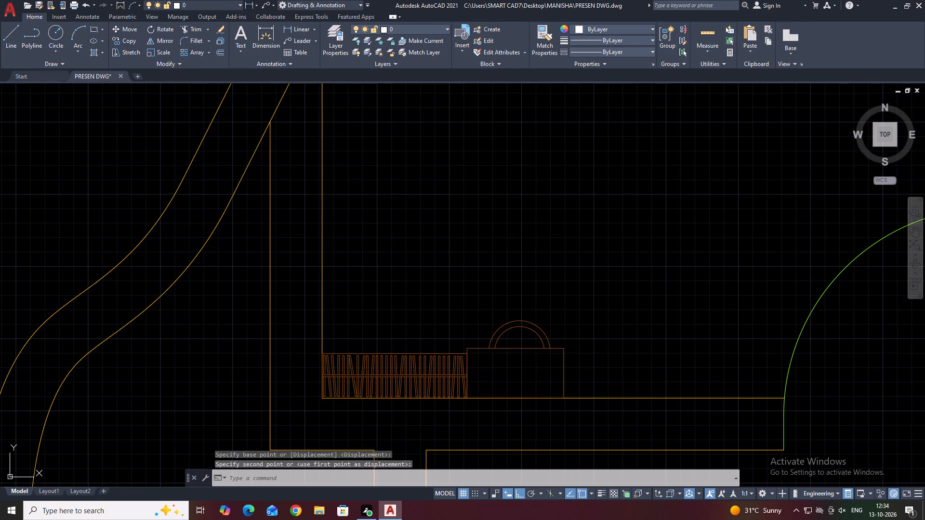
click(417, 372)
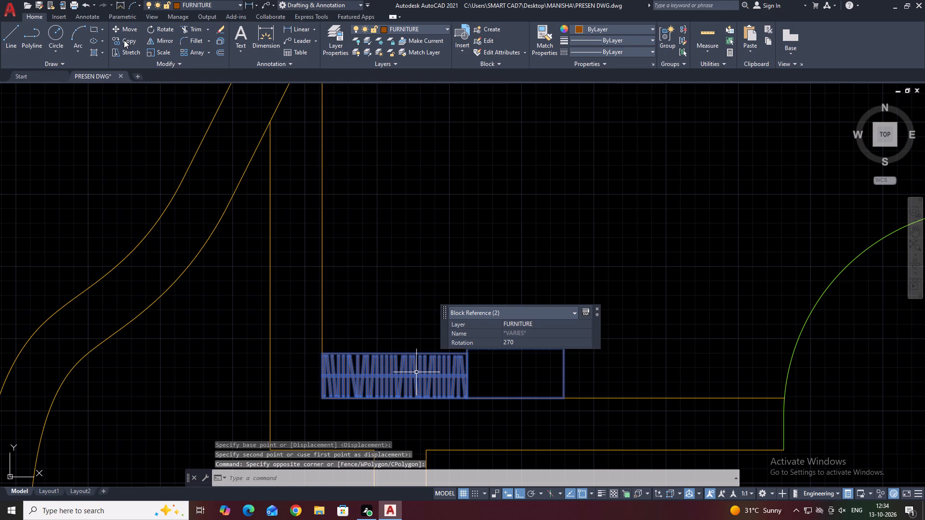
click(167, 52)
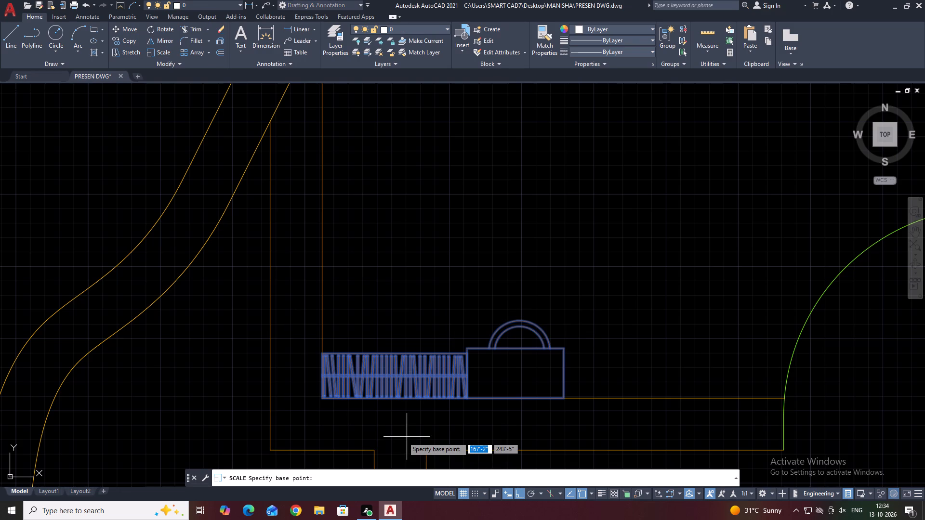
click(319, 400)
scroll(387, 392, down, 4)
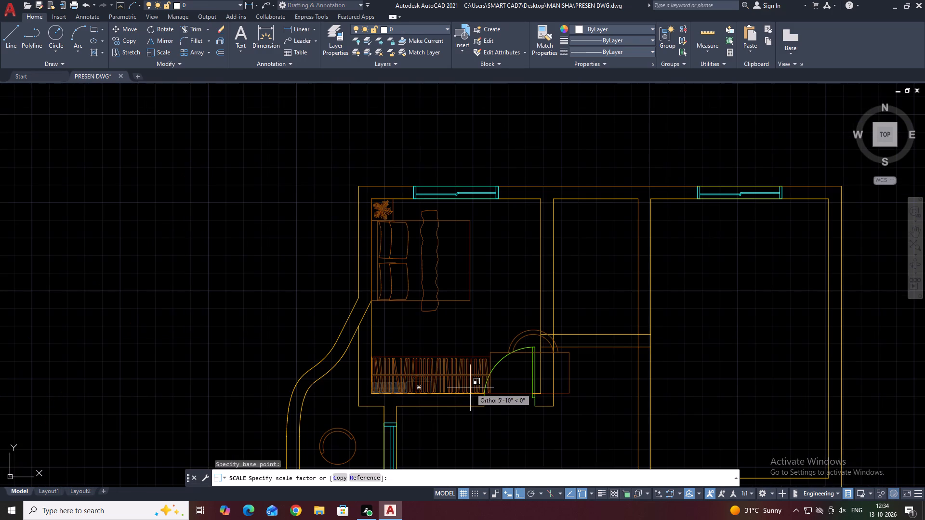
click(428, 381)
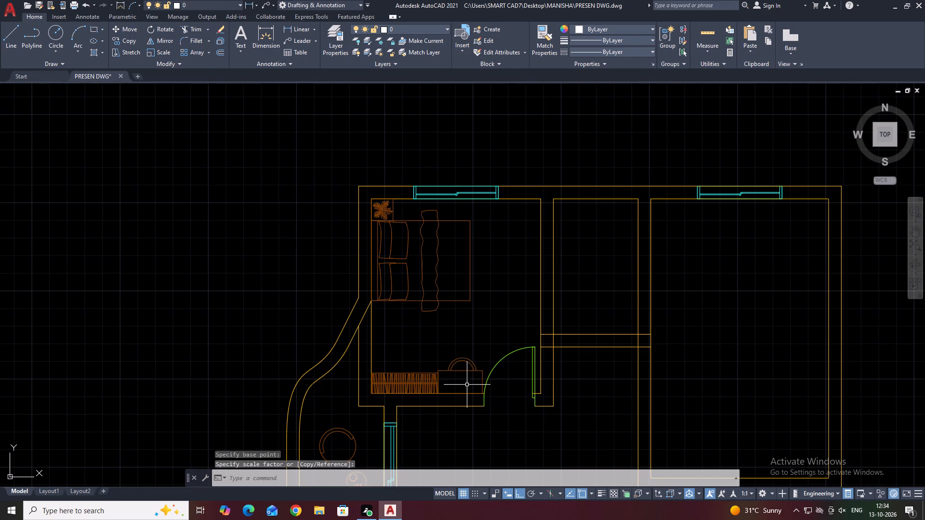
Copy the west window of the completed plan's M.BED ROOM to the north-west room's west wall, where the curved balcony wall begins.
scroll(482, 377, up, 2)
scroll(487, 374, down, 2)
middle_drag(548, 361, 503, 360)
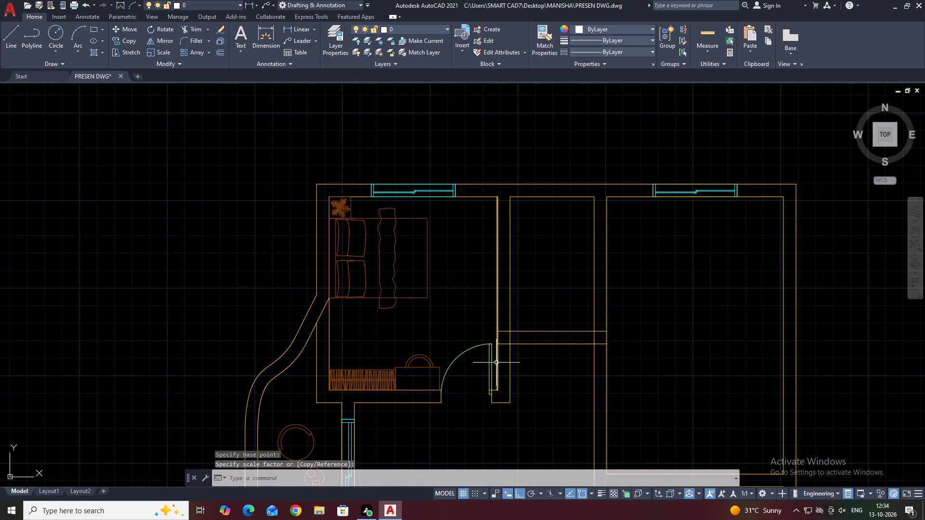
middle_drag(481, 371, 437, 519)
scroll(480, 372, down, 1)
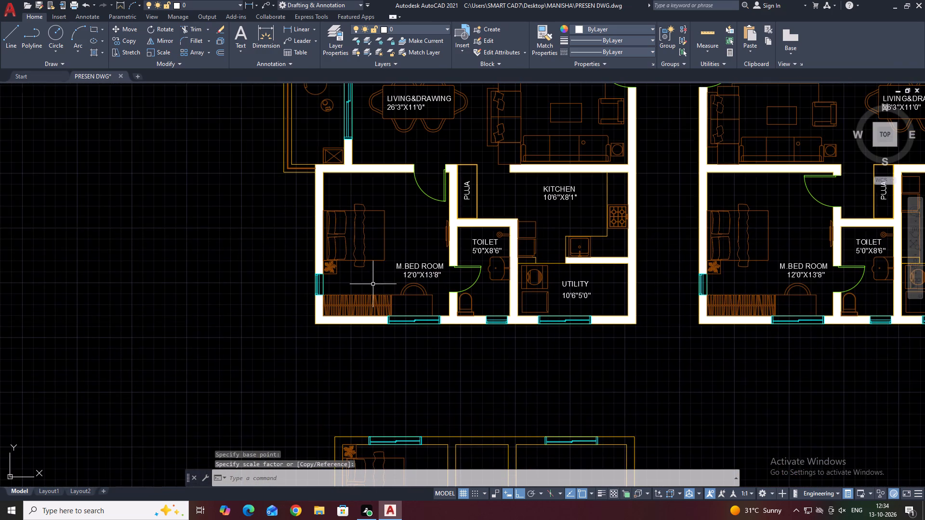
scroll(370, 276, down, 2)
scroll(356, 279, up, 2)
click(340, 276)
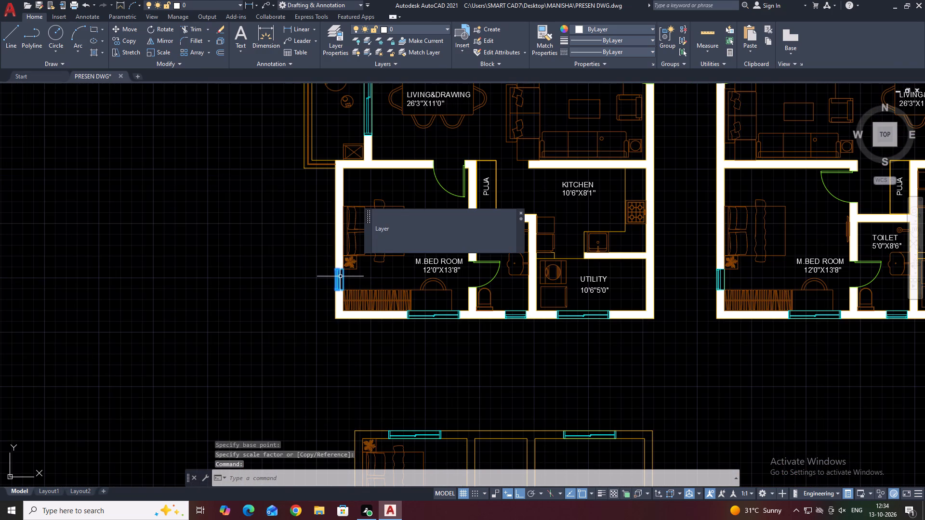
click(126, 39)
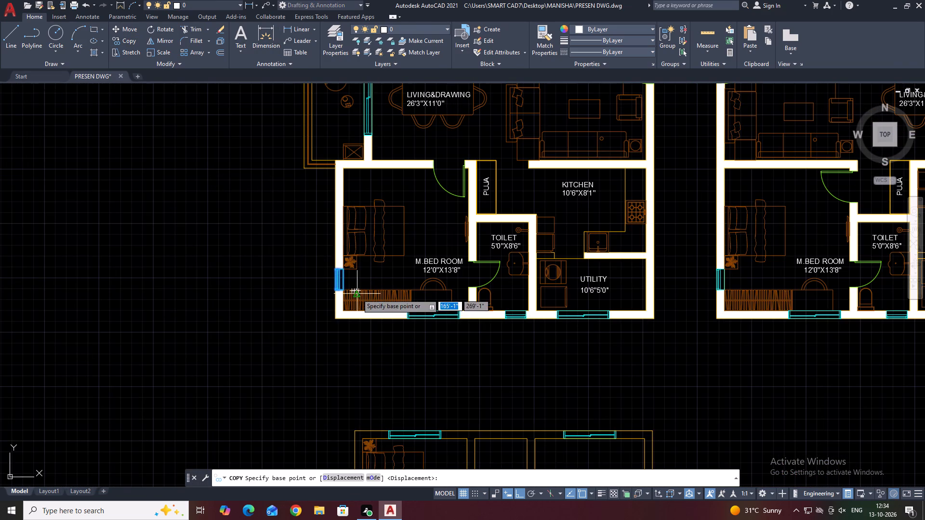
click(340, 293)
scroll(363, 285, down, 4)
scroll(364, 366, up, 2)
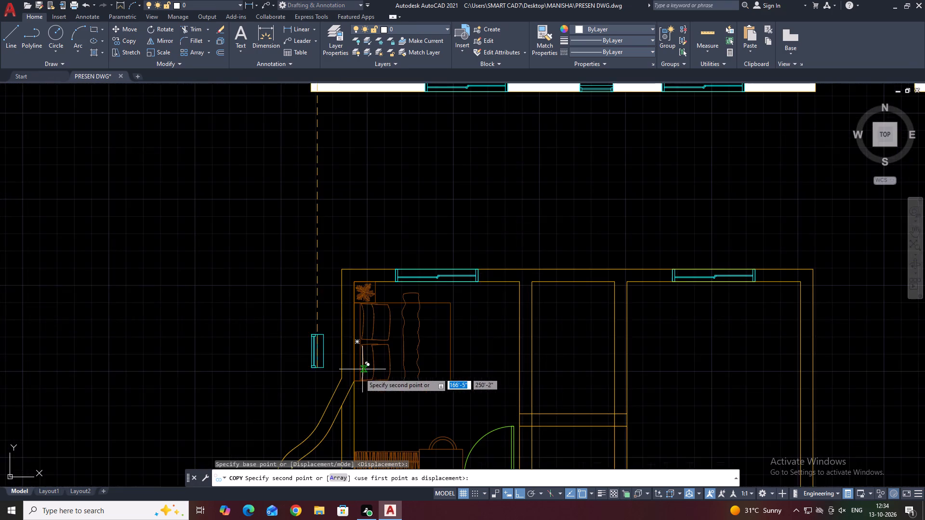
scroll(359, 375, up, 2)
click(330, 377)
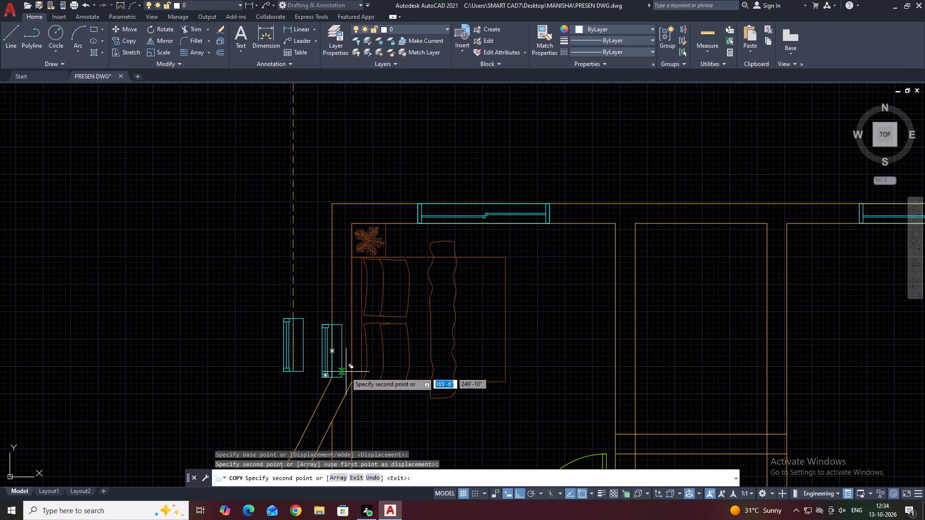
right_click(346, 369)
click(388, 244)
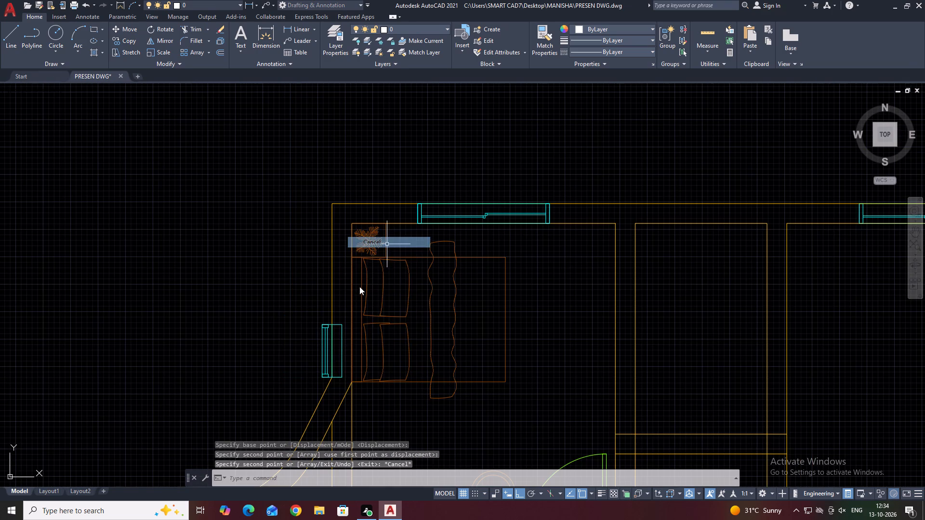
Move the copied window into the wall thickness, its south-west corner on the outer wall line's end at the balcony curve.
scroll(328, 343, up, 3)
click(395, 331)
click(372, 299)
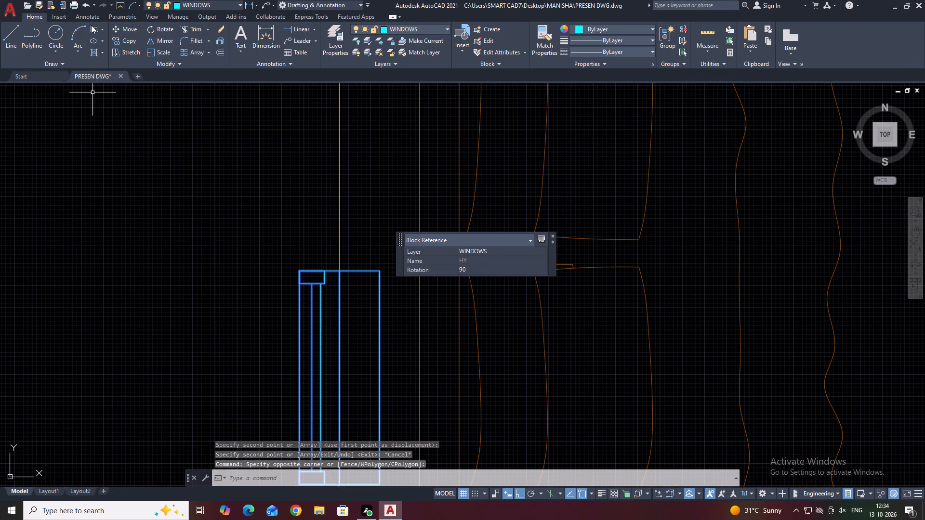
click(121, 30)
scroll(276, 164, down, 4)
scroll(276, 213, up, 4)
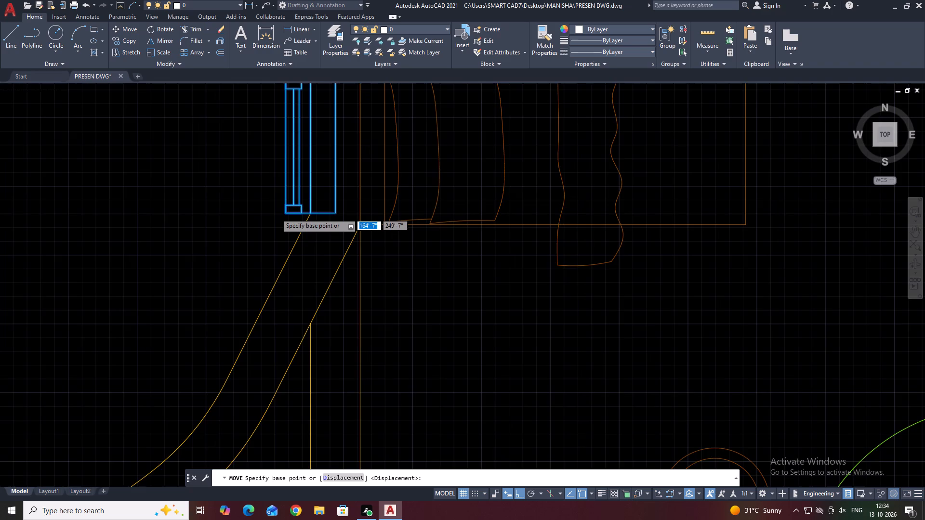
click(288, 214)
click(330, 211)
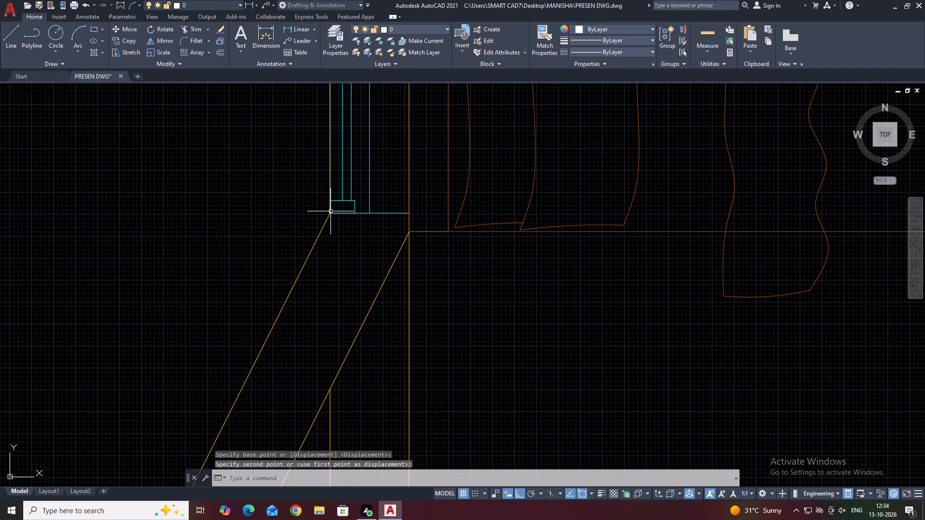
Copy the six-seat dining table from the completed LIVING&DRAWING room into the new plan's living area, beside the balcony window.
scroll(360, 227, down, 2)
middle_drag(423, 204, 356, 249)
scroll(356, 248, down, 2)
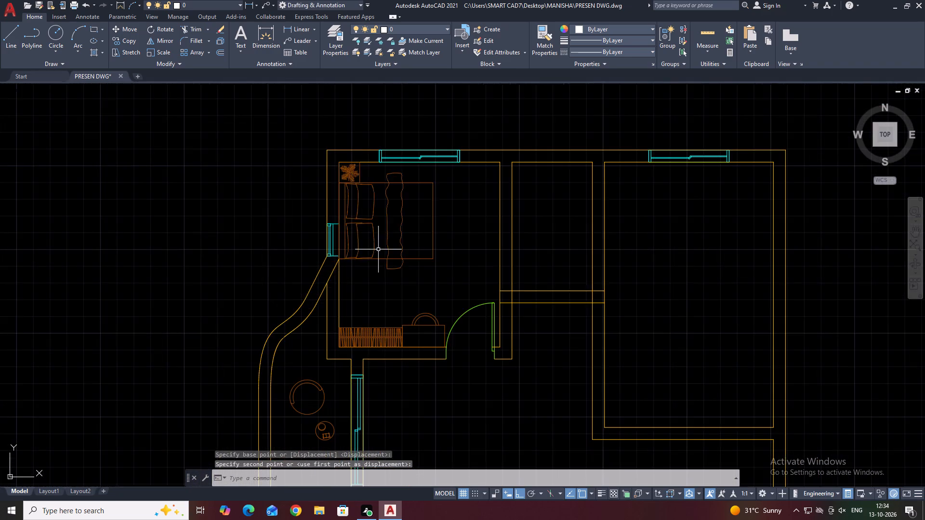
middle_drag(585, 281, 510, 282)
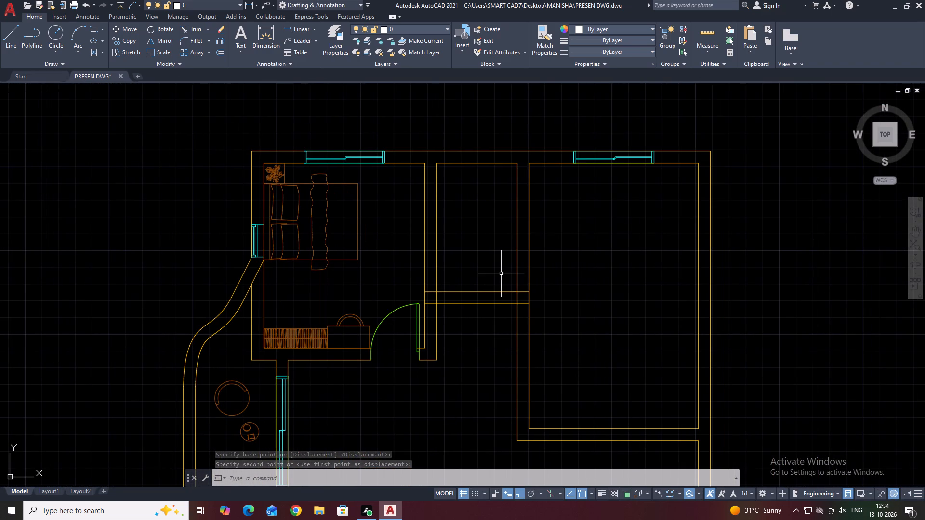
scroll(303, 267, down, 4)
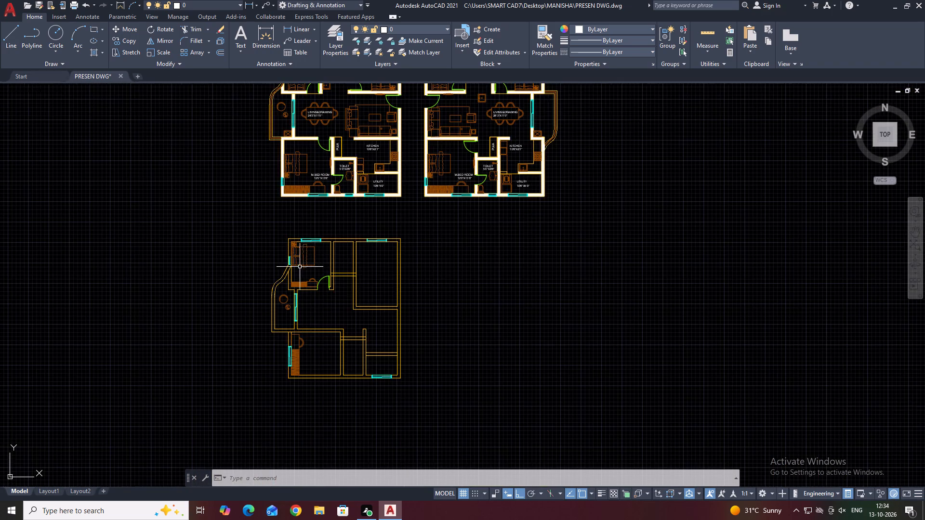
middle_drag(335, 273, 337, 334)
scroll(320, 169, up, 3)
click(380, 146)
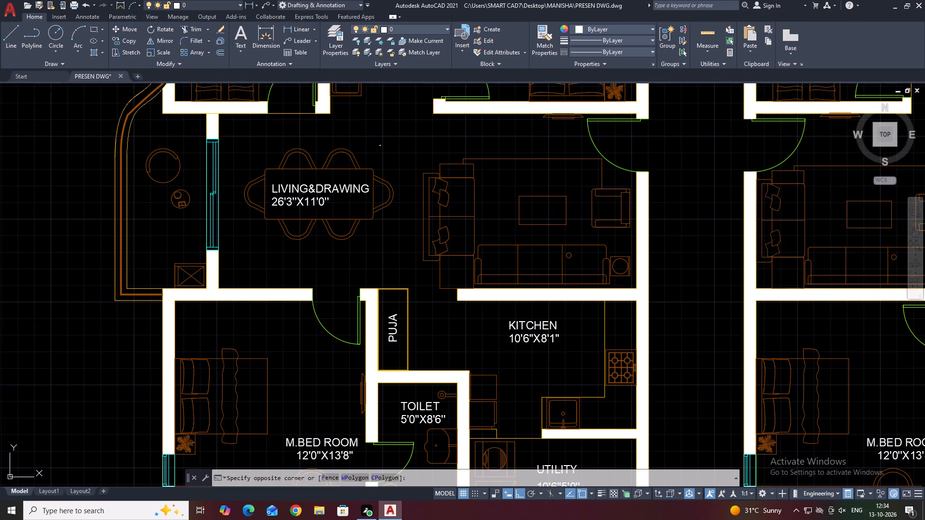
click(377, 212)
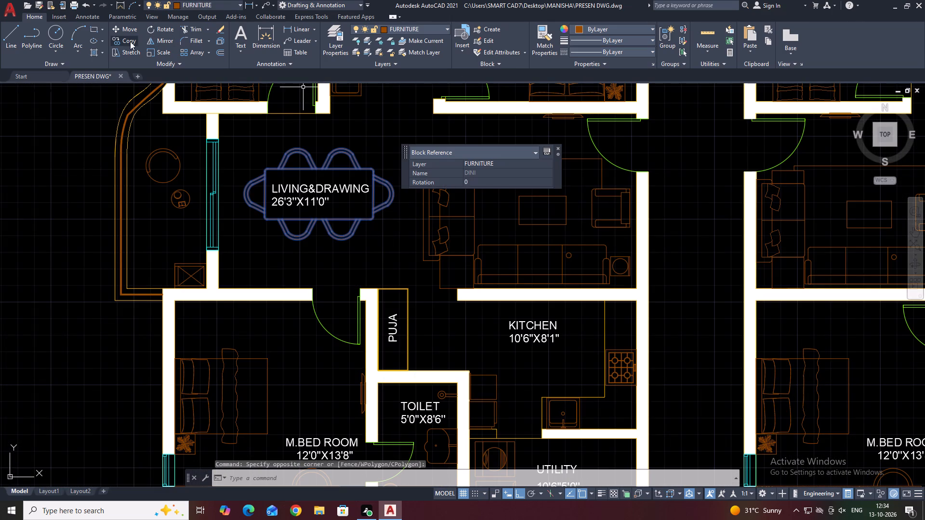
click(130, 41)
click(324, 177)
scroll(354, 176, down, 10)
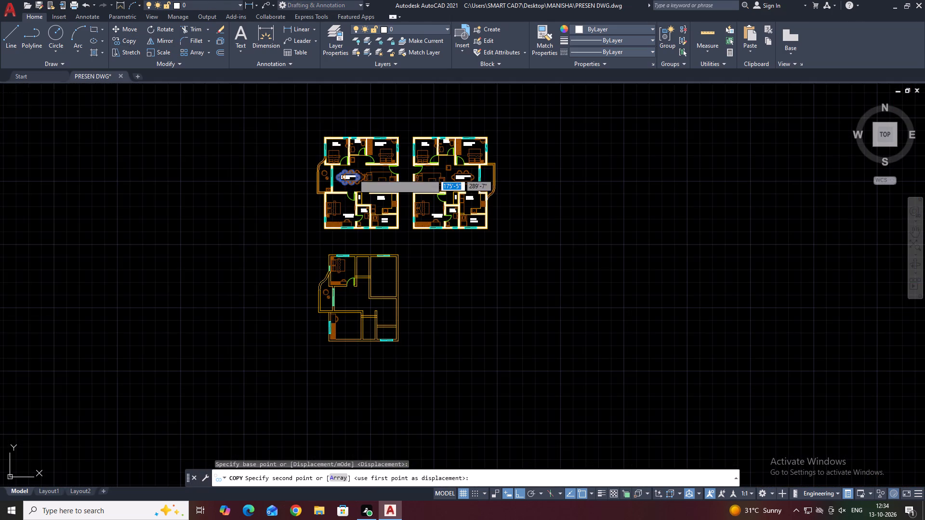
scroll(344, 300, up, 3)
right_click(339, 278)
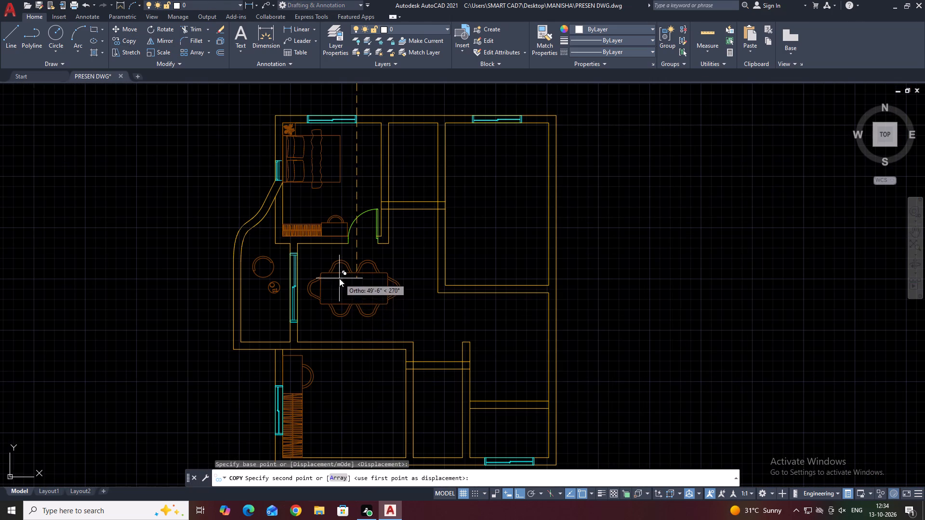
click(325, 276)
right_click(330, 288)
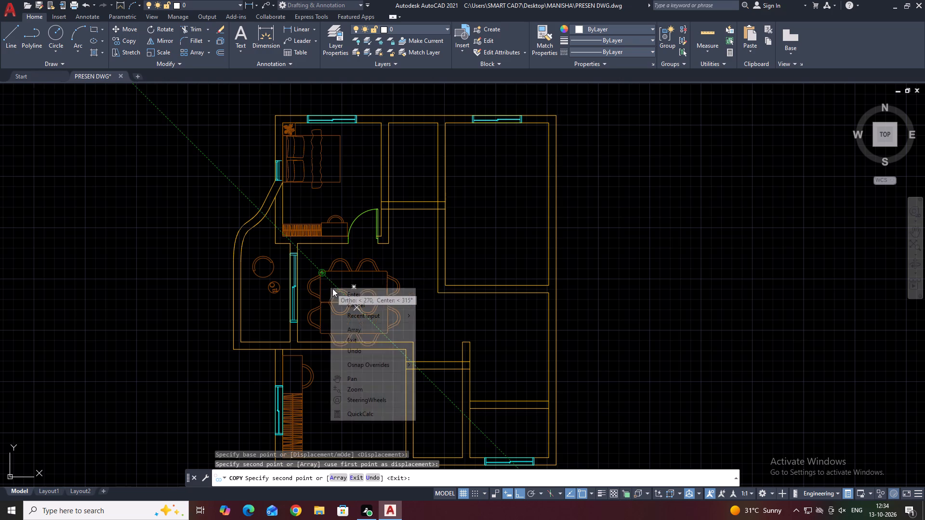
click(367, 303)
Copy the hob, sink, counter lines, double appliance block and utility washing units from the western completed plan into the new plan's south-east kitchen and utility.
scroll(340, 303, down, 2)
middle_drag(396, 274, 380, 307)
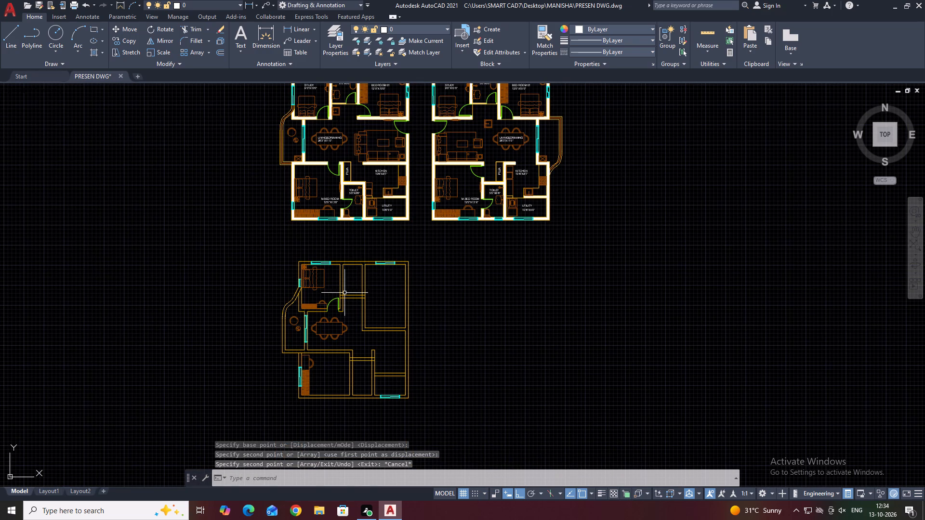
middle_drag(398, 349, 385, 316)
scroll(355, 309, up, 2)
middle_drag(394, 310, 382, 355)
scroll(383, 348, down, 3)
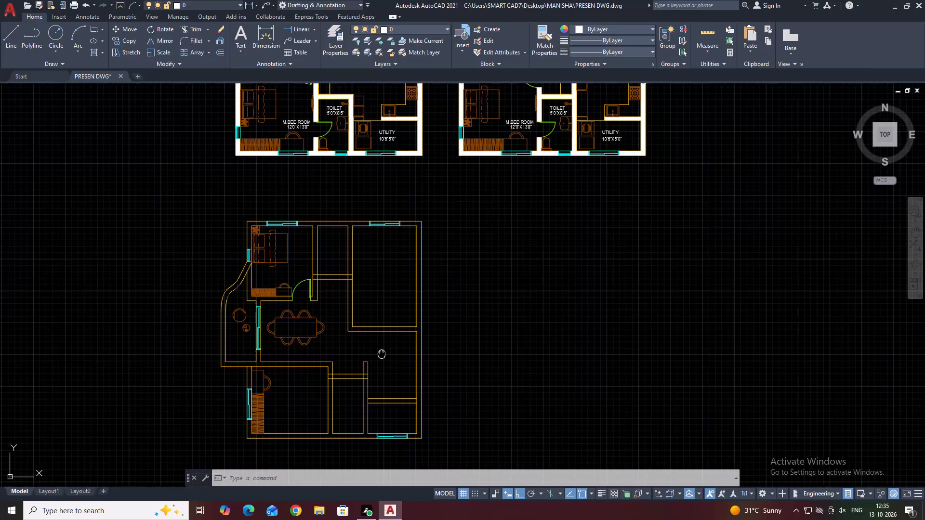
scroll(392, 233, up, 4)
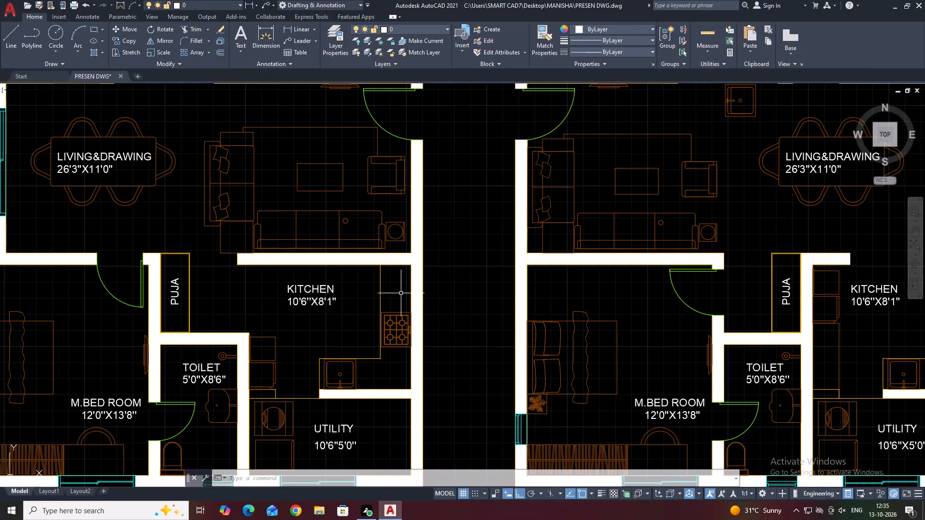
click(399, 294)
click(337, 368)
scroll(307, 371, up, 1)
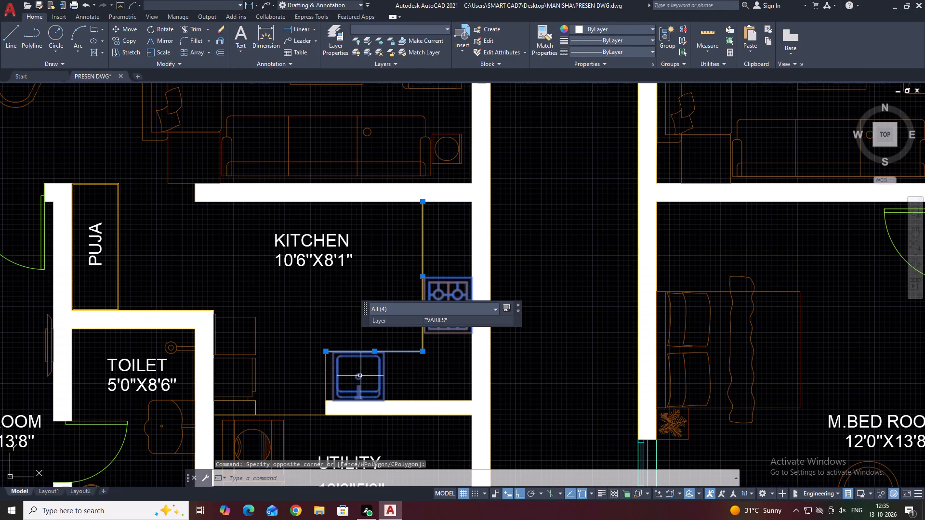
drag(415, 376, 410, 376)
click(315, 364)
scroll(300, 342, down, 2)
middle_drag(313, 393, 322, 327)
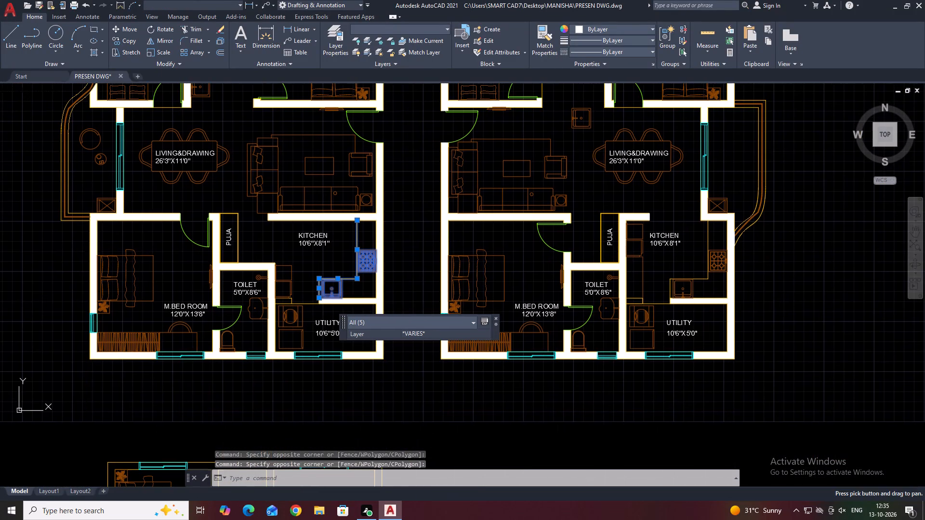
click(291, 322)
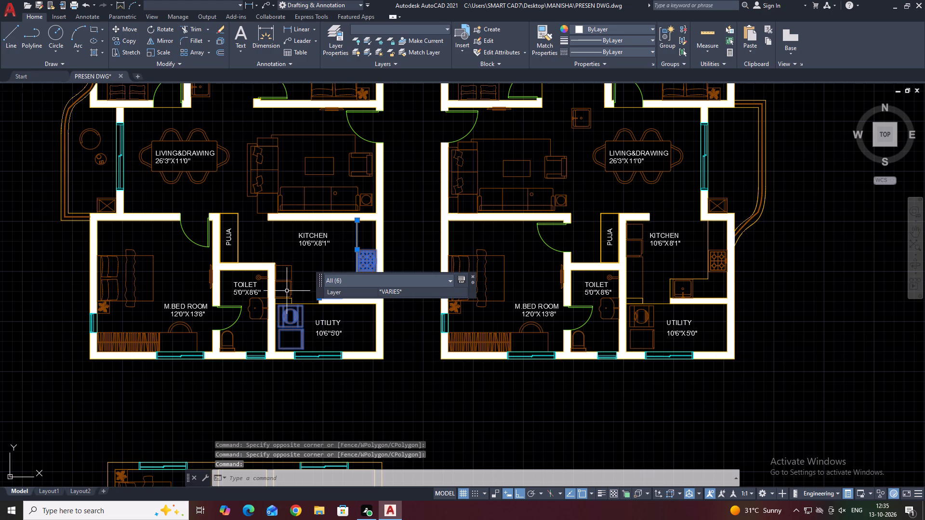
click(286, 294)
click(281, 300)
middle_drag(353, 319, 358, 375)
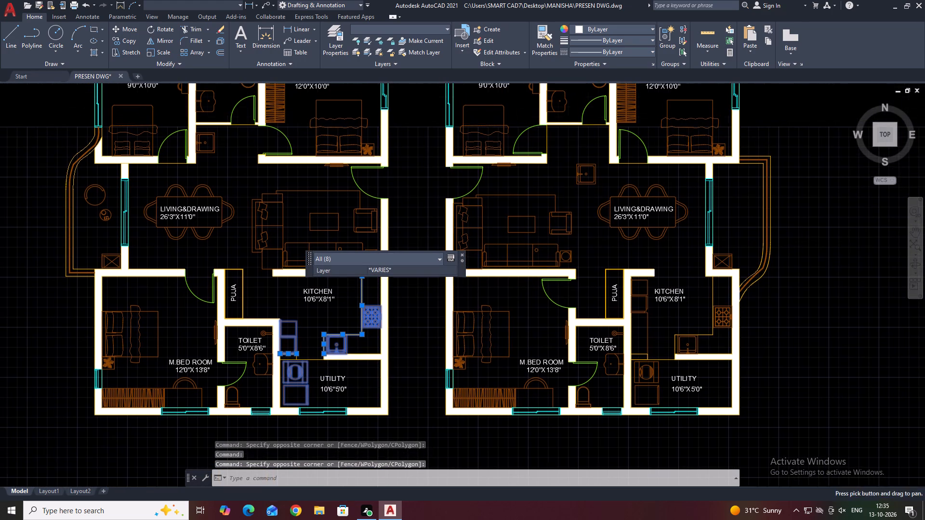
scroll(357, 366, up, 2)
scroll(268, 325, down, 2)
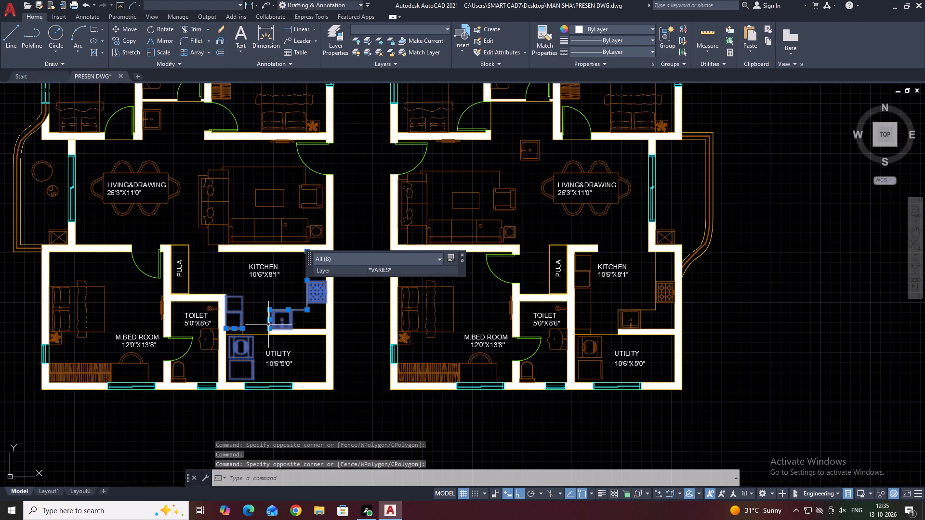
click(130, 41)
scroll(388, 295, down, 3)
scroll(341, 331, up, 1)
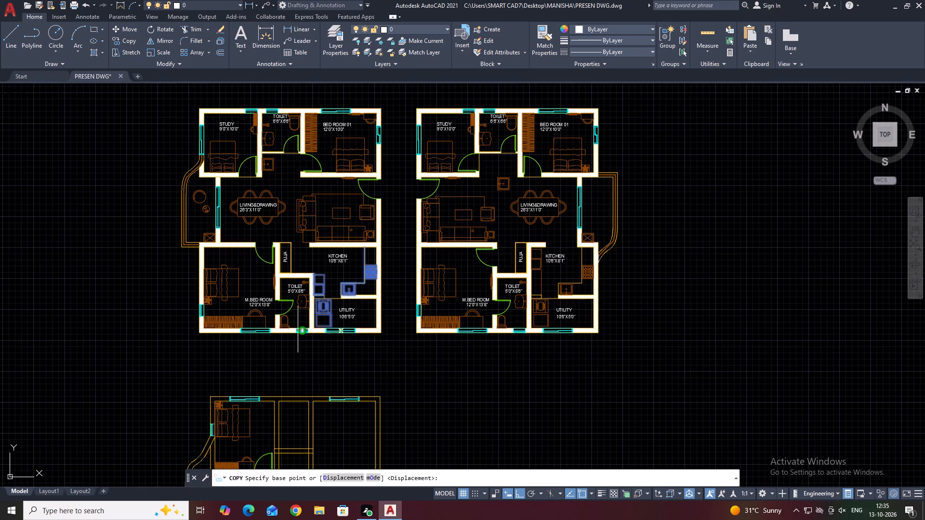
middle_drag(407, 332, 385, 316)
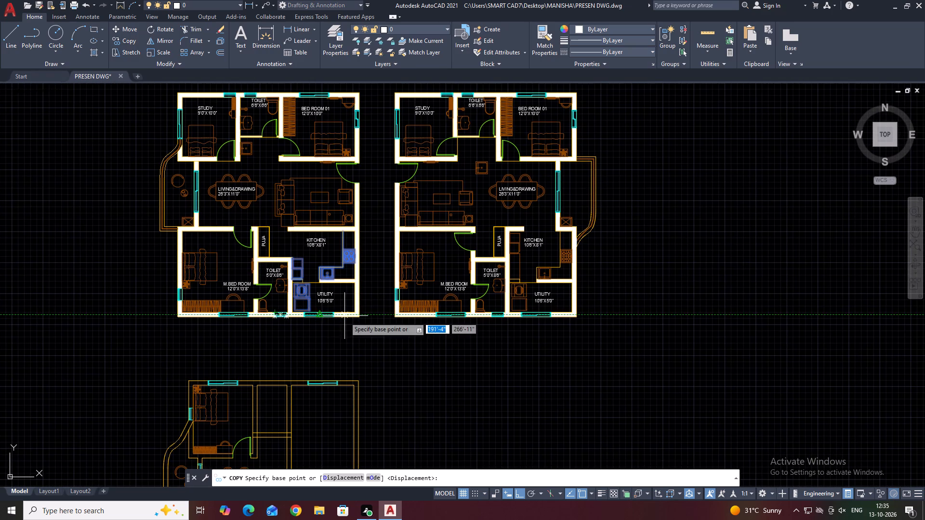
click(288, 311)
scroll(423, 303, down, 6)
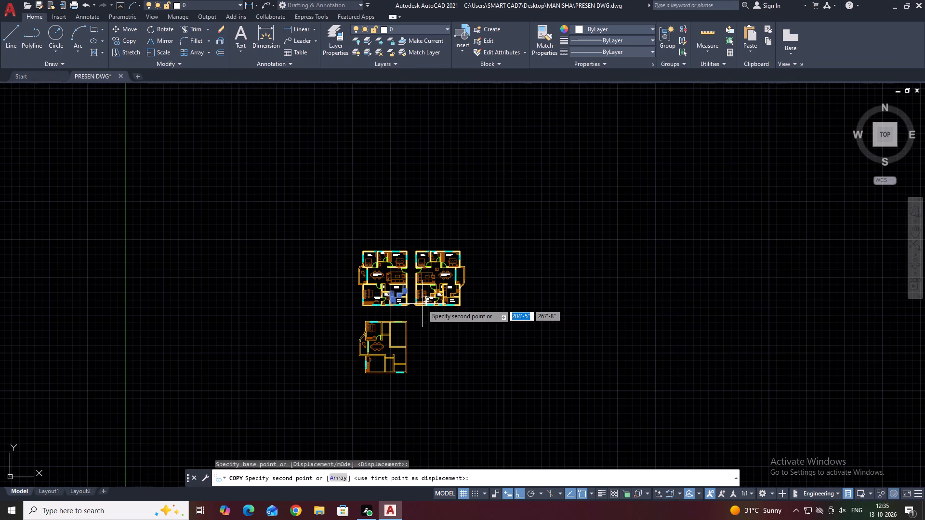
scroll(383, 375, up, 4)
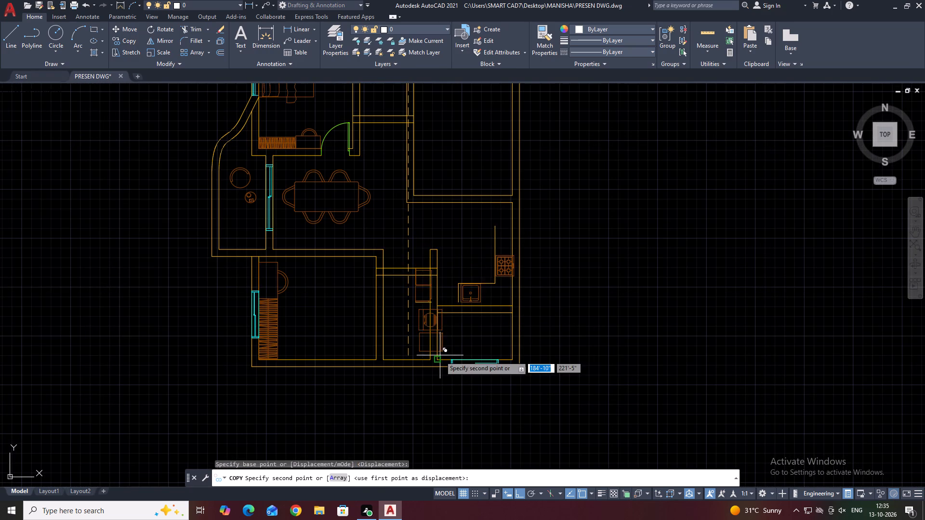
click(440, 358)
right_click(457, 300)
click(484, 314)
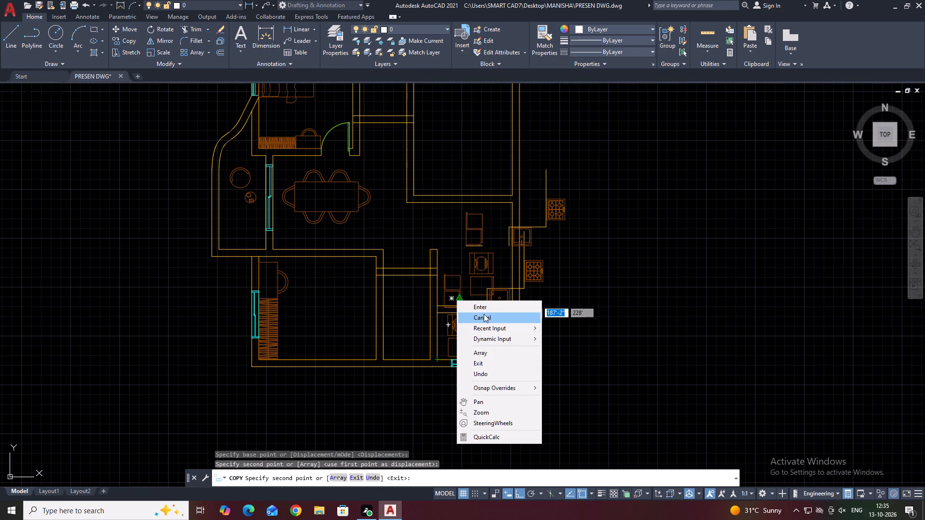
Move the copied double appliance block into the kitchen's south-west corner, where the west wall meets the utility partition.
scroll(454, 307, up, 2)
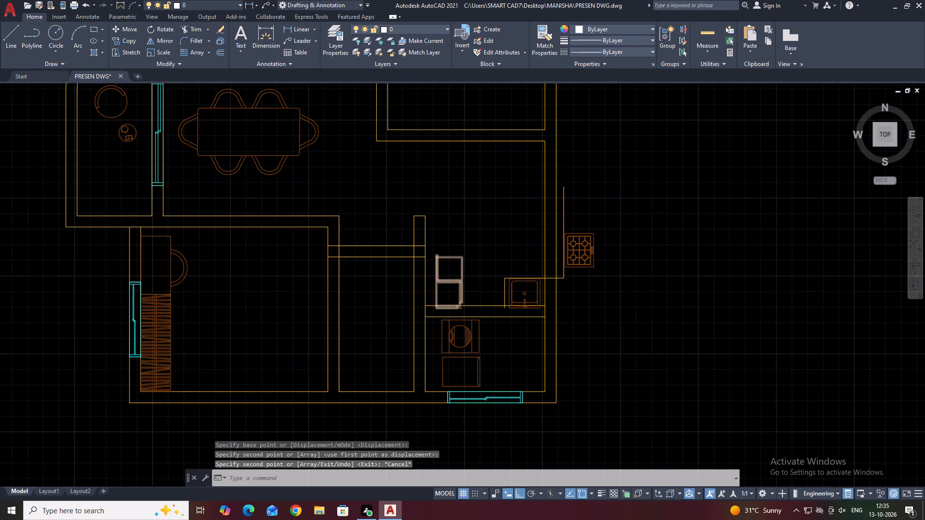
click(506, 229)
click(452, 259)
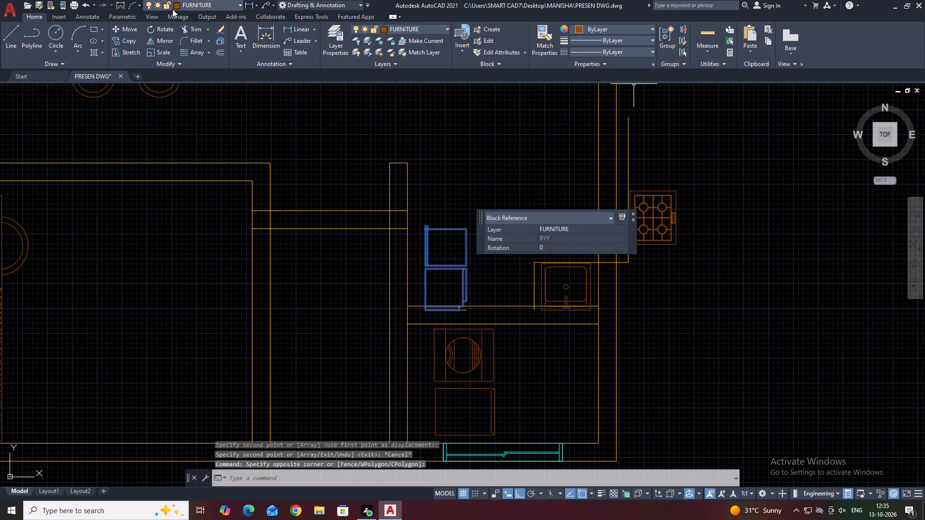
click(127, 30)
scroll(421, 315, up, 2)
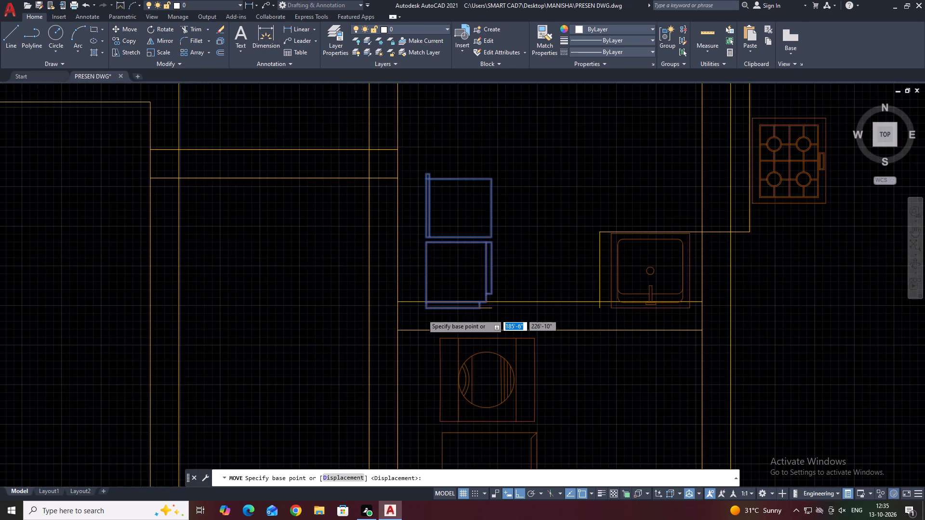
click(428, 306)
click(382, 293)
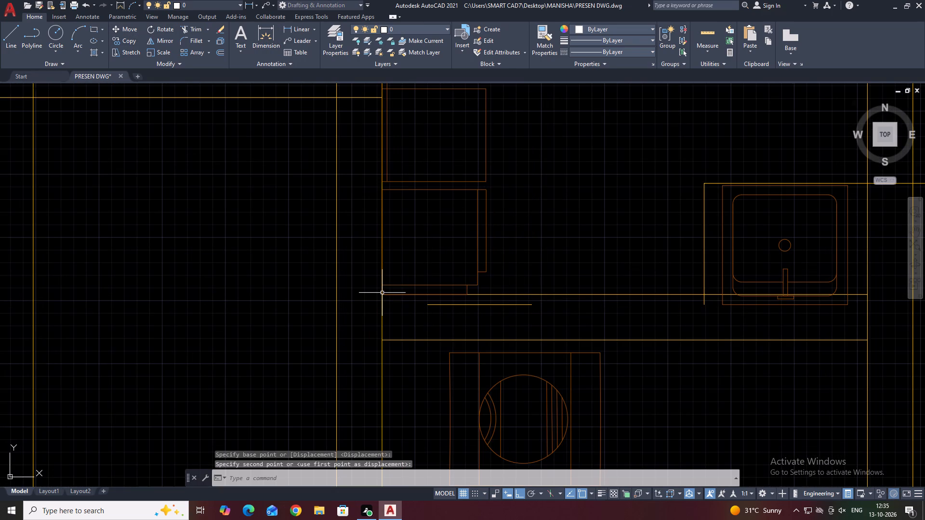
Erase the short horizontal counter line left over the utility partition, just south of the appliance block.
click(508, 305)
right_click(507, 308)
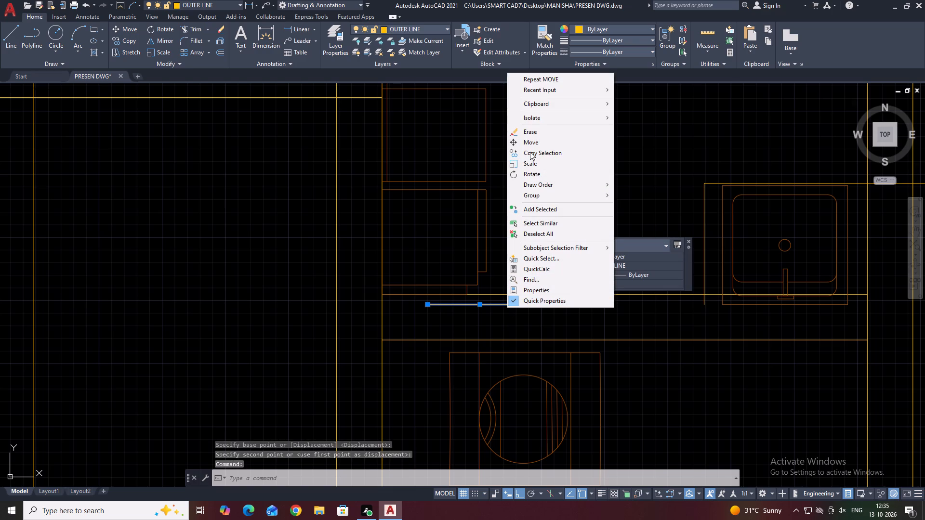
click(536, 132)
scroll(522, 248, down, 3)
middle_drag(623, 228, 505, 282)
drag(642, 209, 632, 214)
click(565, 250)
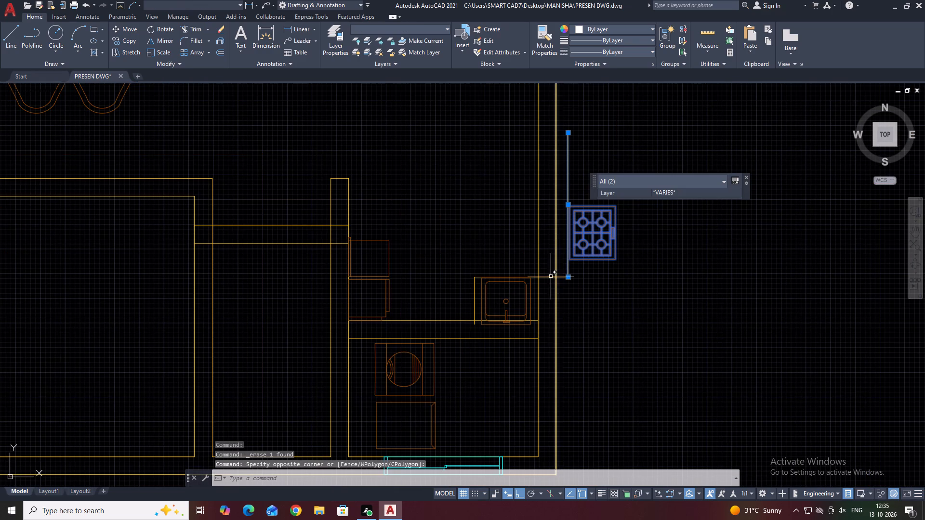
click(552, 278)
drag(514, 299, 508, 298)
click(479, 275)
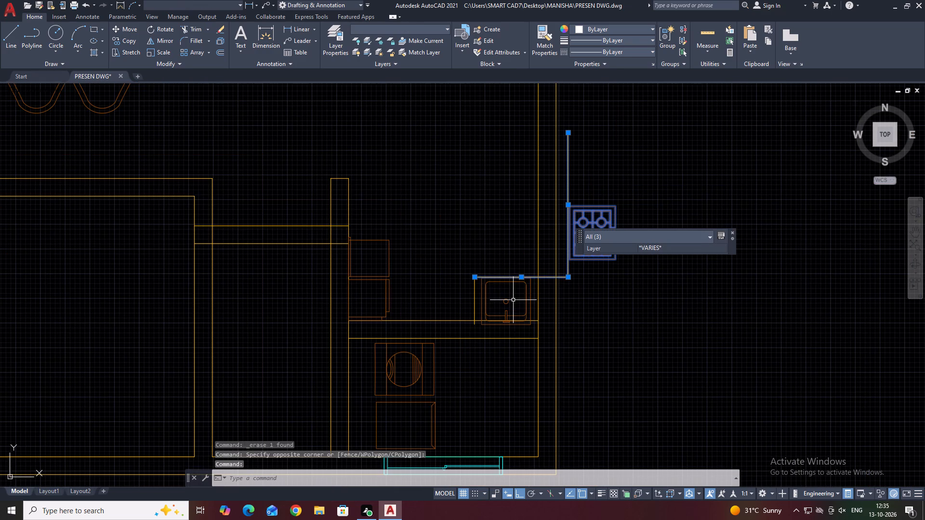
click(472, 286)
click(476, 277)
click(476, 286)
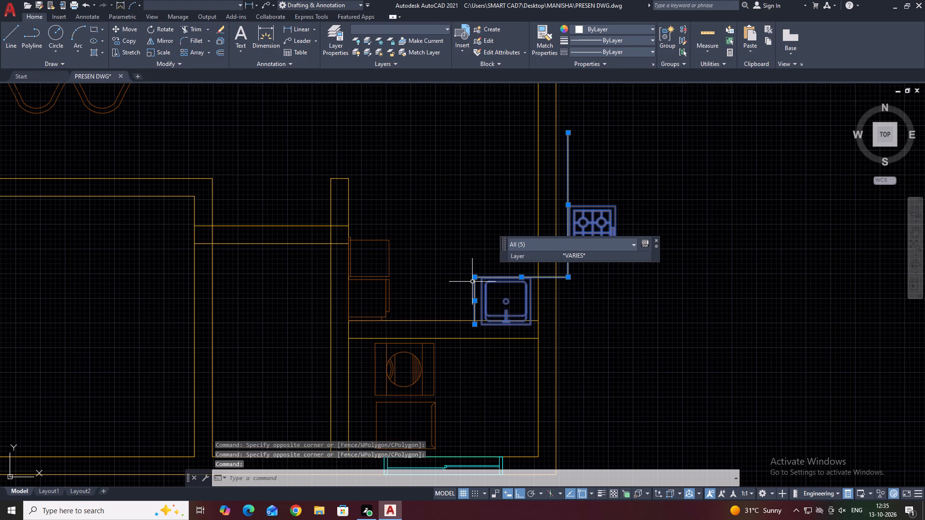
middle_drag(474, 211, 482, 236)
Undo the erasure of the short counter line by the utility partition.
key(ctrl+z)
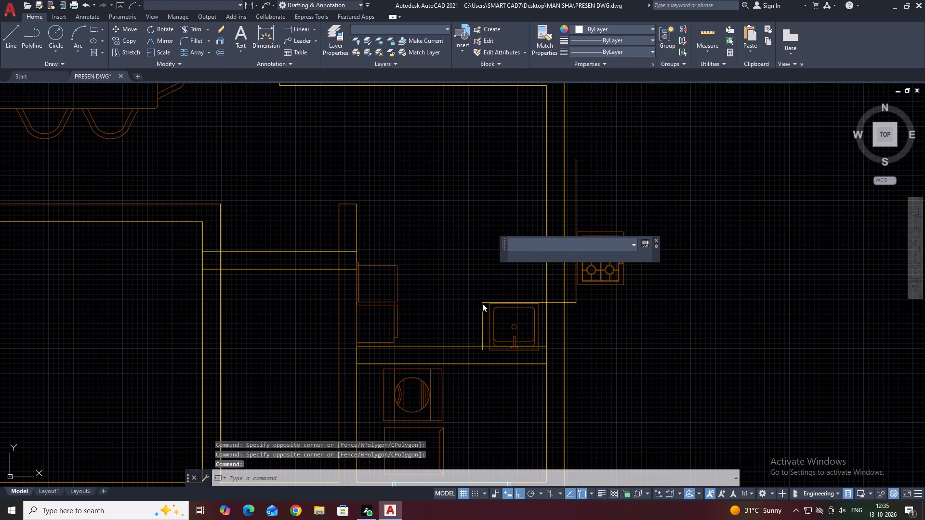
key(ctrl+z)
Move the hob, sink and their counter lines together so the hob's north-east corner lies on the inner face of the kitchen's east wall.
scroll(484, 309, down, 3)
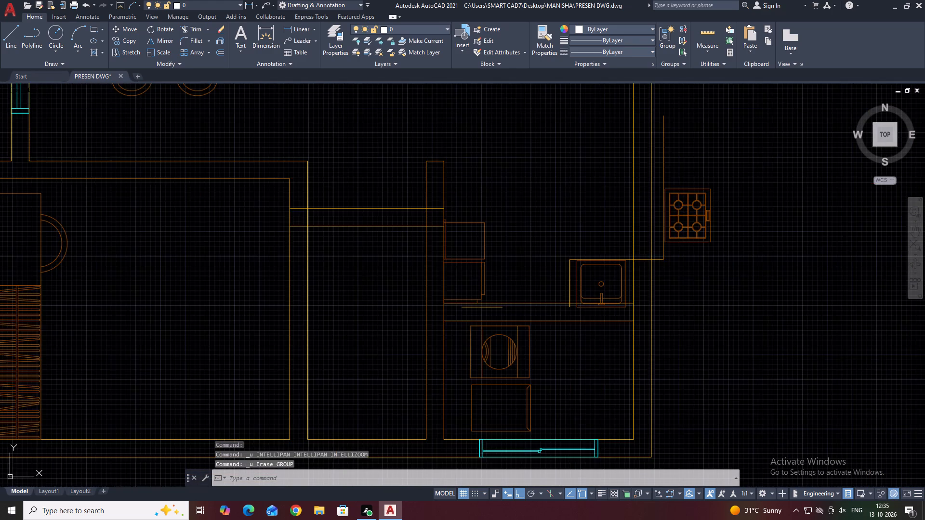
click(527, 171)
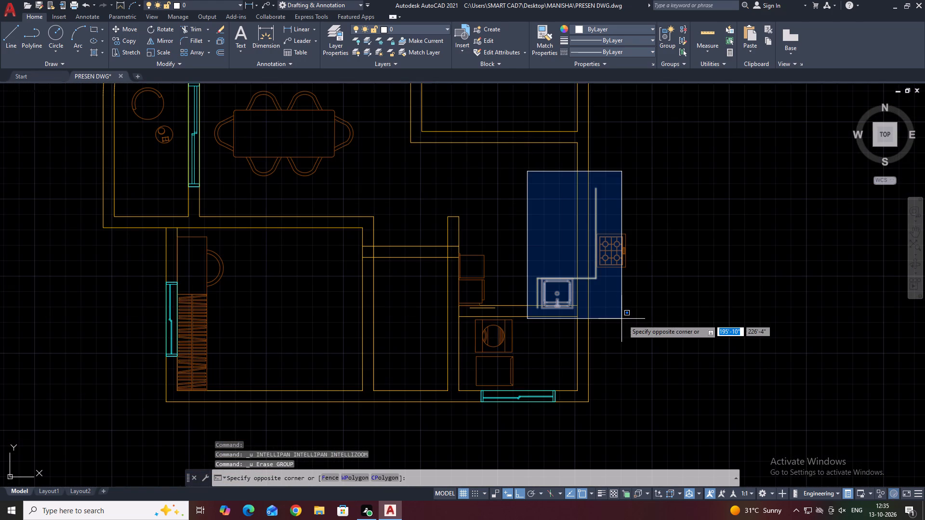
click(639, 314)
middle_drag(586, 257, 587, 270)
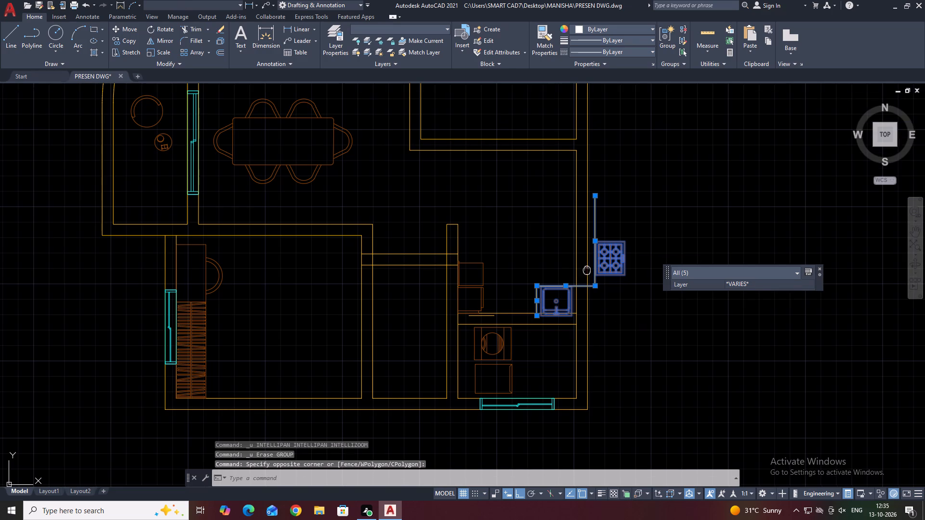
text(M)
key(space)
scroll(627, 250, up, 1)
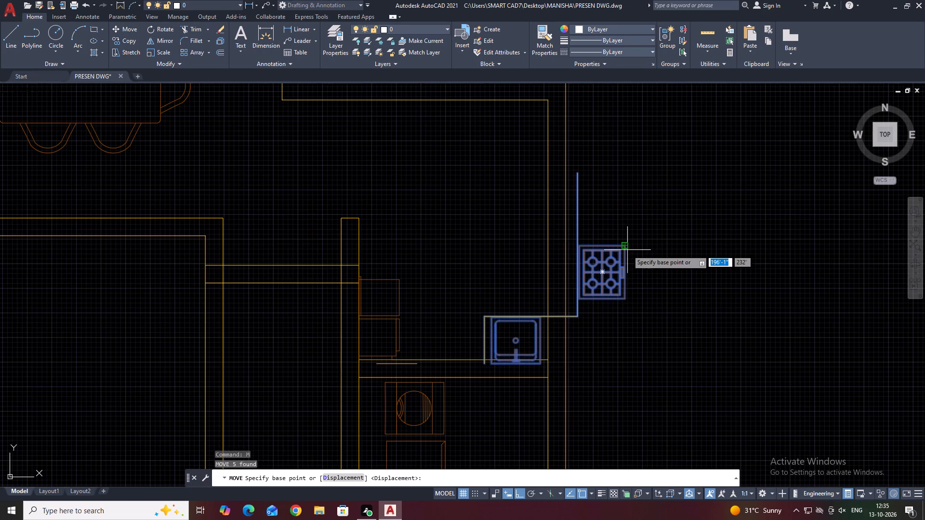
click(627, 247)
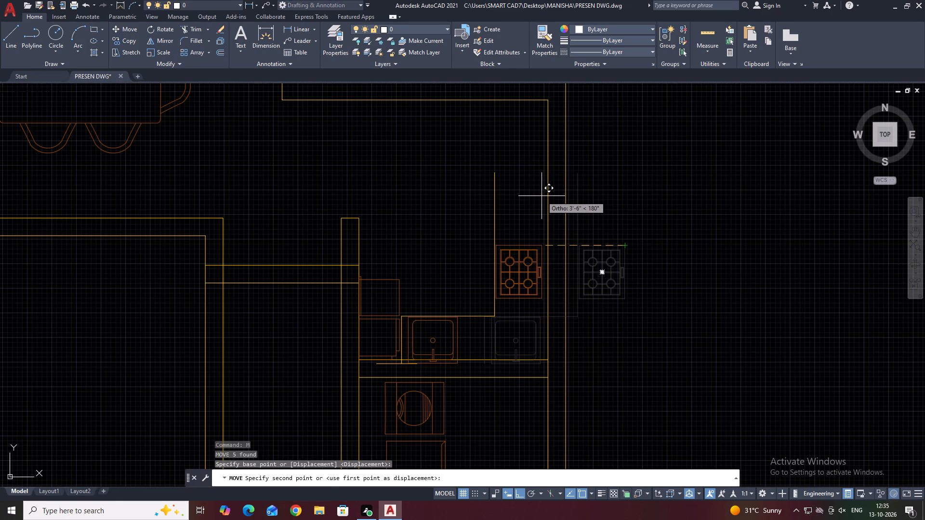
key(F8)
scroll(542, 196, up, 1)
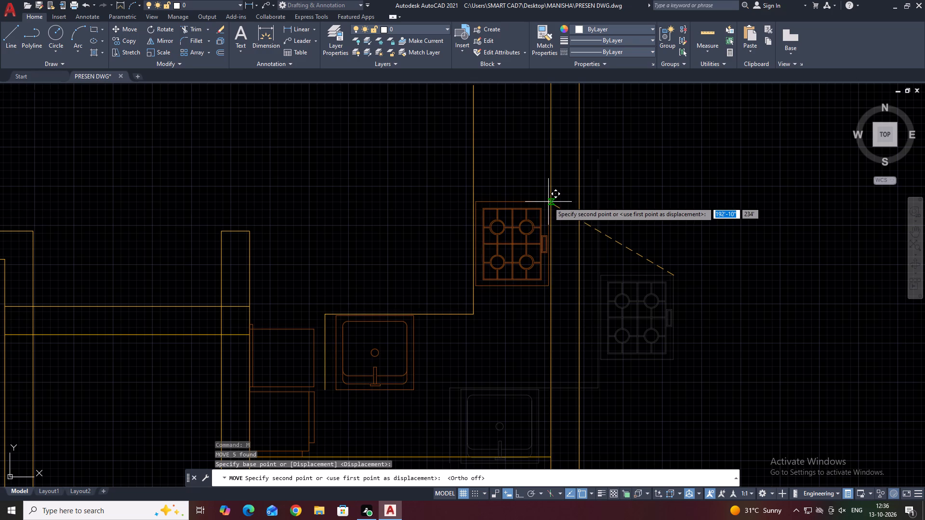
click(549, 202)
Move the double appliance block north along the kitchen's west wall, clear of the utility partition.
scroll(499, 221, down, 3)
middle_drag(516, 237, 521, 244)
scroll(470, 248, up, 2)
middle_drag(522, 250, 494, 277)
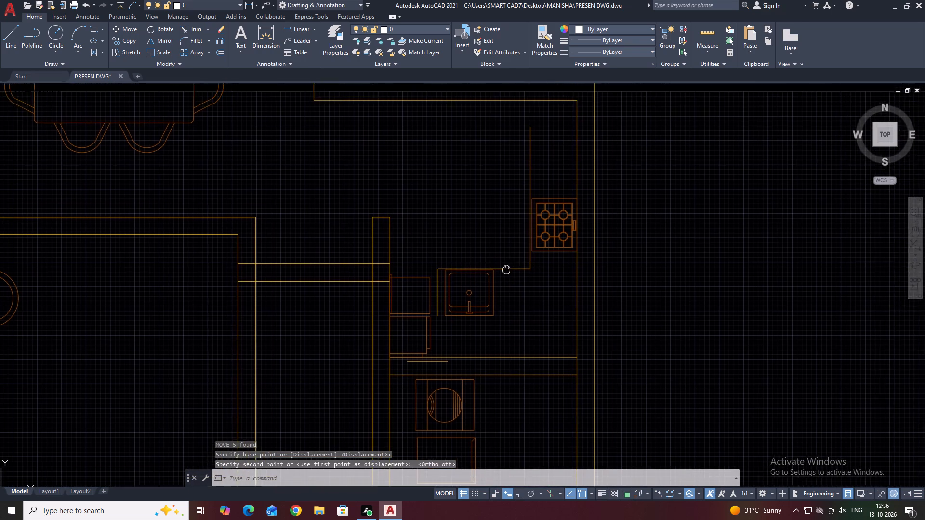
middle_drag(494, 277, 393, 435)
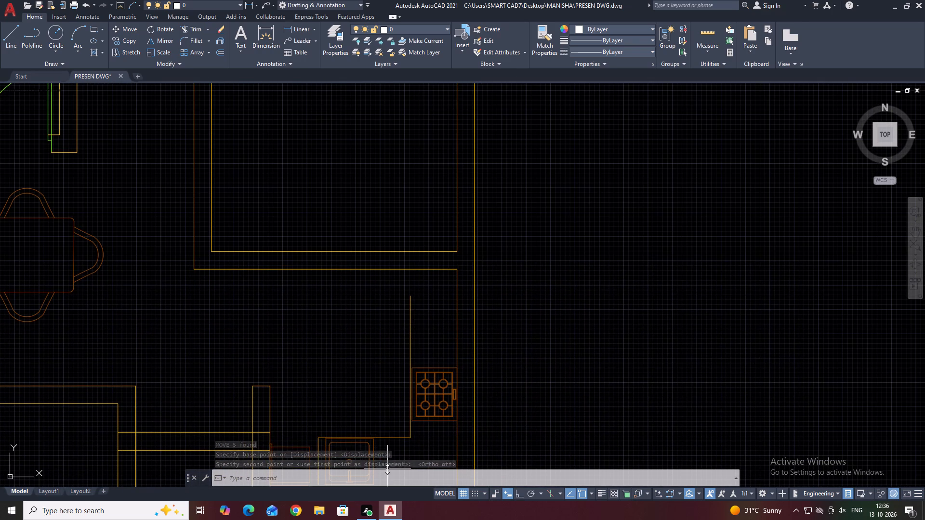
middle_drag(370, 390, 452, 245)
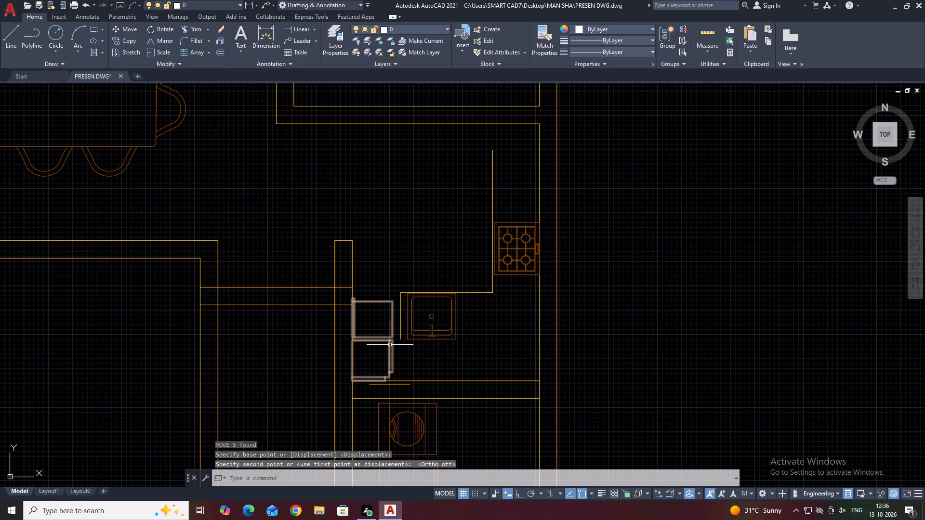
click(389, 345)
middle_drag(377, 364, 377, 364)
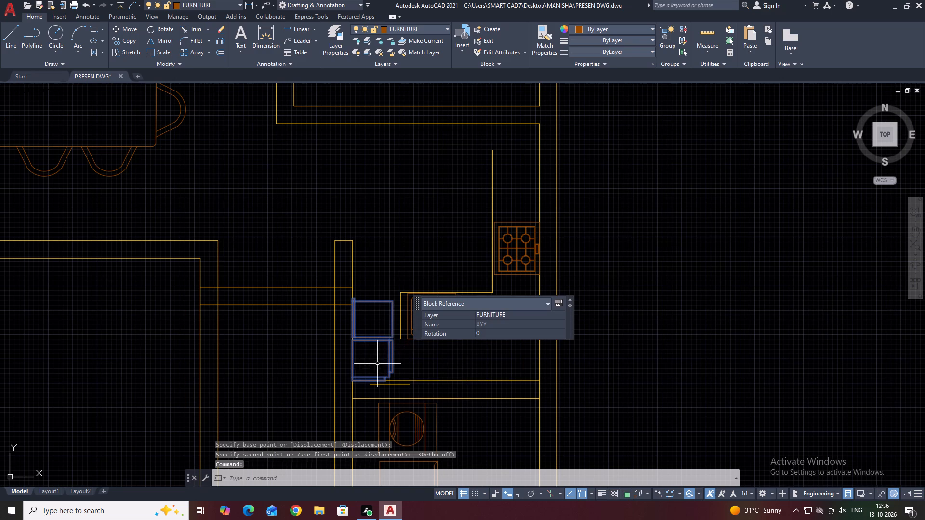
middle_drag(377, 364, 383, 375)
scroll(382, 371, down, 1)
text(M)
key(space)
click(396, 375)
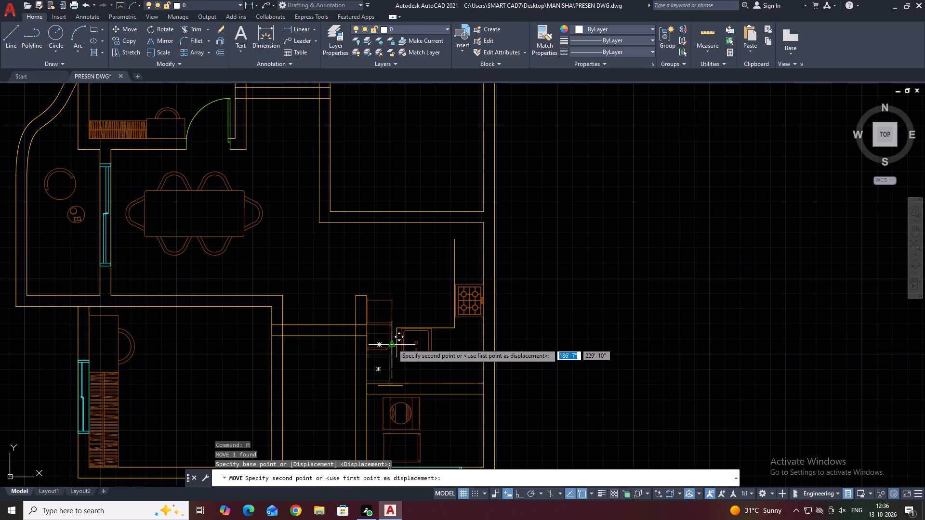
click(392, 343)
Delete the horizontal counter line along the sink's north side.
scroll(404, 357, up, 3)
drag(559, 256, 558, 252)
click(531, 204)
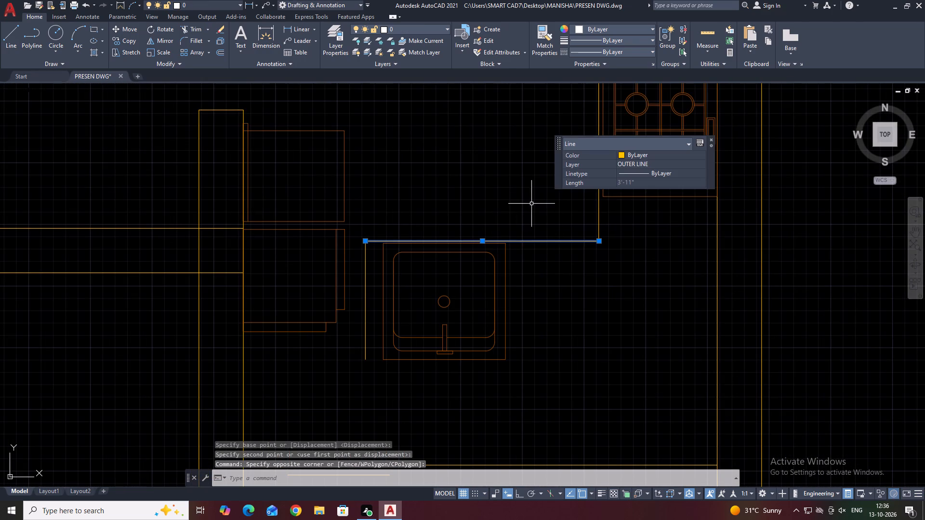
key(Delete)
Delete the vertical counter line on the sink's west side and the short stray line inside the utility partition.
click(371, 233)
click(353, 265)
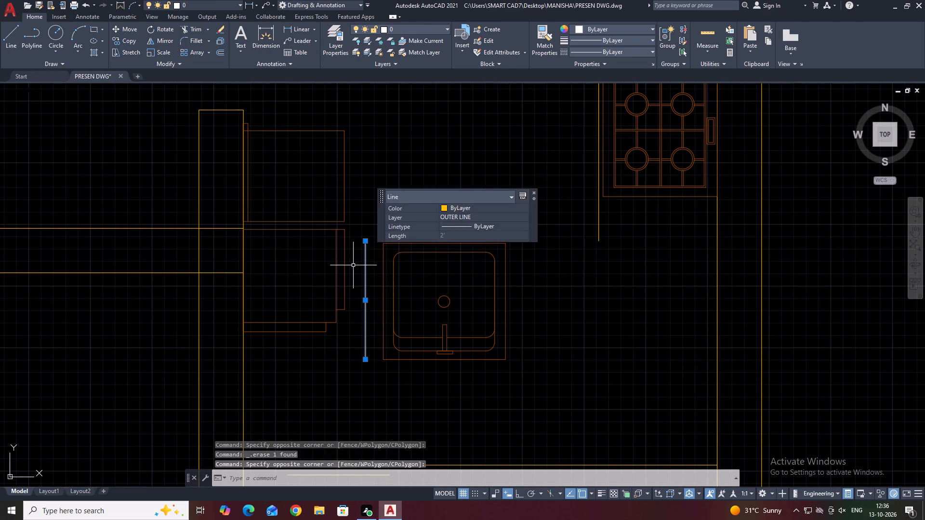
key(Delete)
scroll(387, 348, down, 4)
middle_drag(404, 362, 400, 310)
scroll(369, 328, up, 3)
click(420, 279)
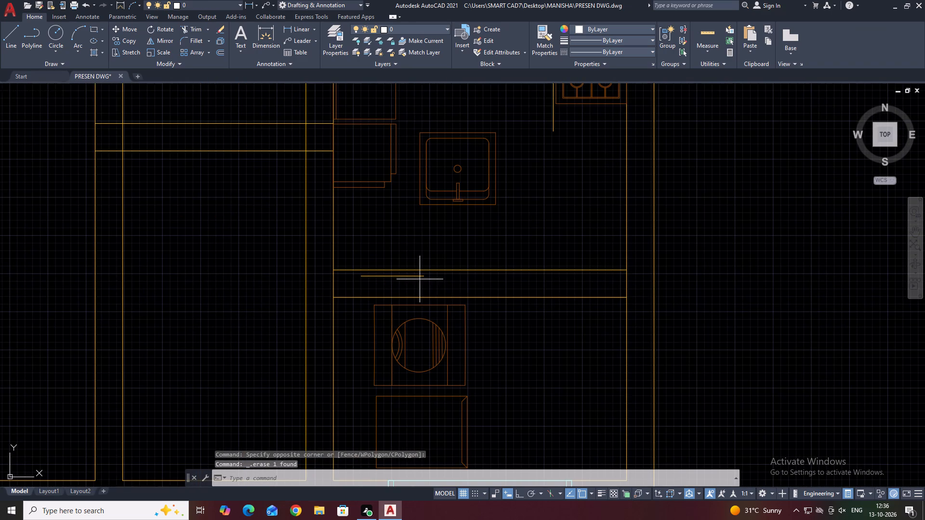
click(418, 275)
key(Delete)
Rotate the sink block 270° about its drain so the tap faces the kitchen's west wall.
click(474, 201)
click(456, 211)
middle_drag(462, 221, 472, 254)
scroll(472, 251, down, 1)
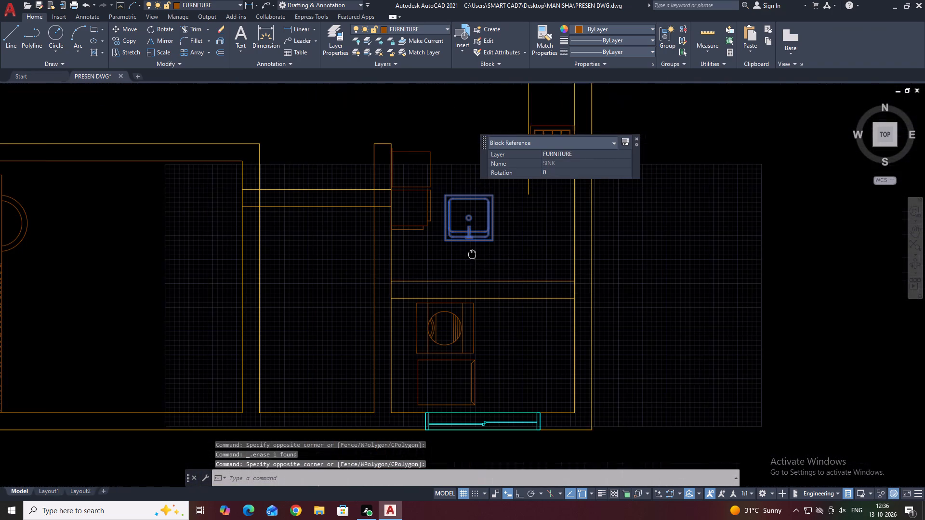
key(r)
key(o)
key(space)
click(469, 220)
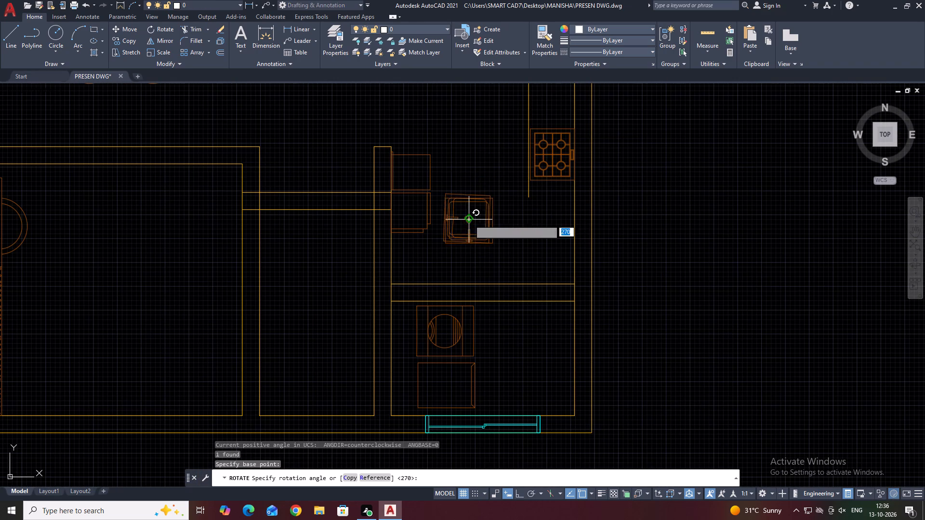
click(470, 286)
Move the sink into the kitchen's south-west corner, between the double appliance block and the utility partition.
click(473, 230)
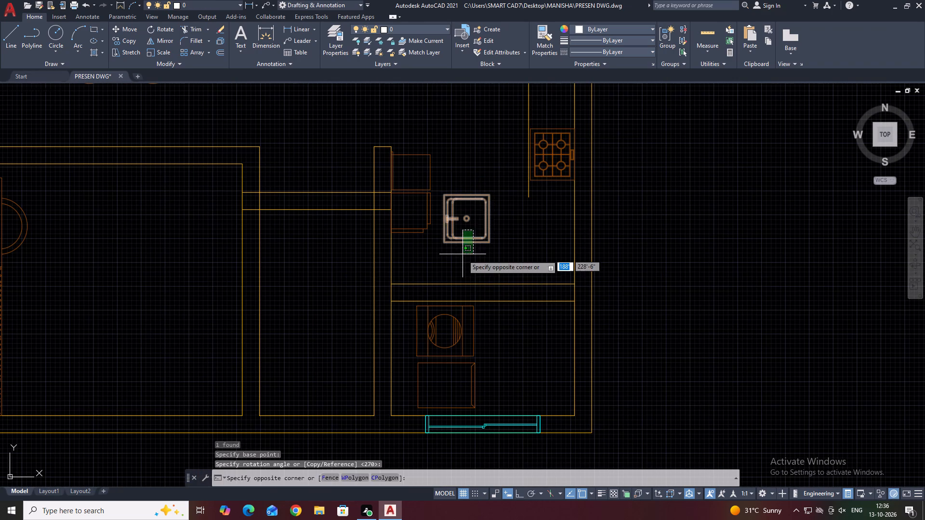
click(462, 256)
text(M)
key(space)
click(486, 209)
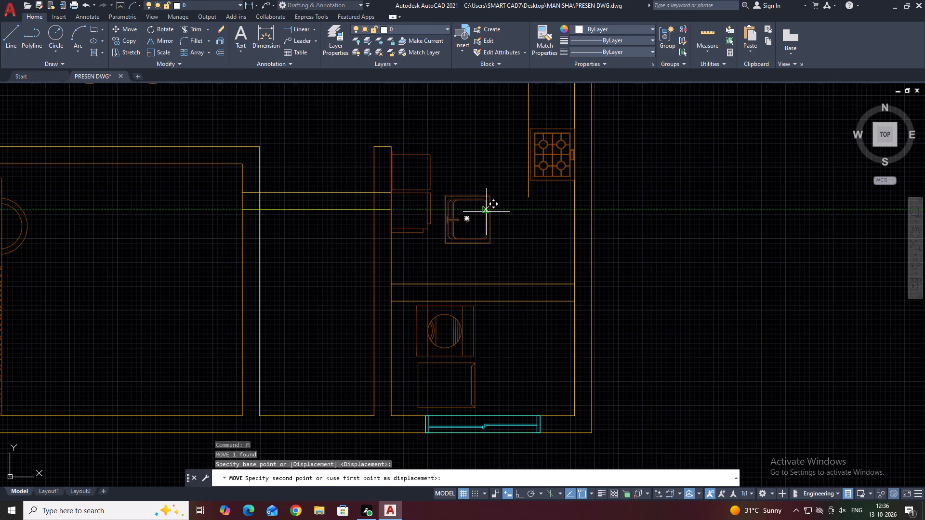
click(435, 250)
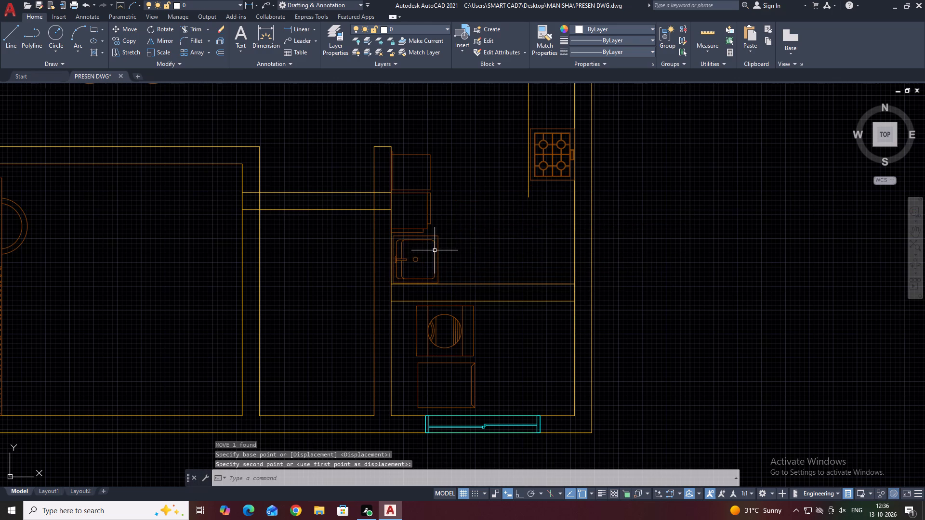
Extend the counter front line beside the hob north to the kitchen wall and south to the utility partition.
middle_drag(469, 226, 399, 316)
middle_drag(459, 181, 445, 270)
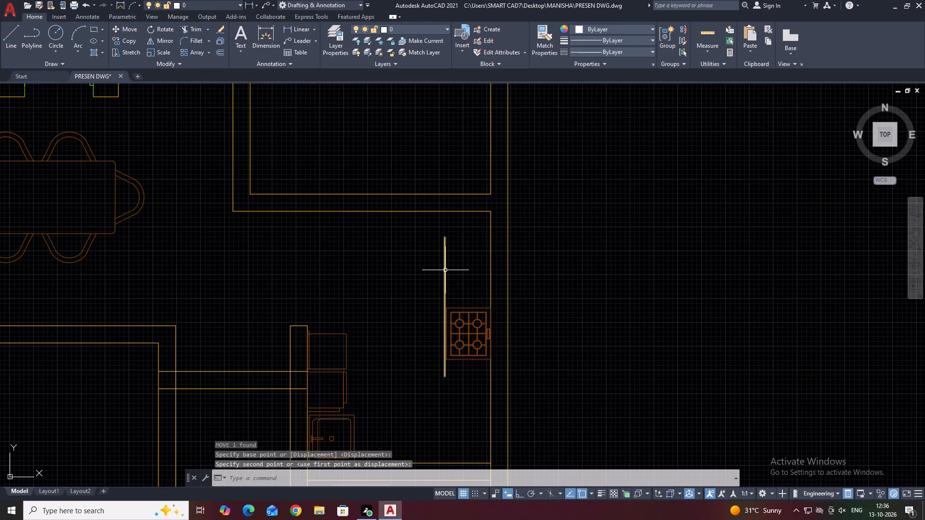
text(EX)
key(space)
click(445, 257)
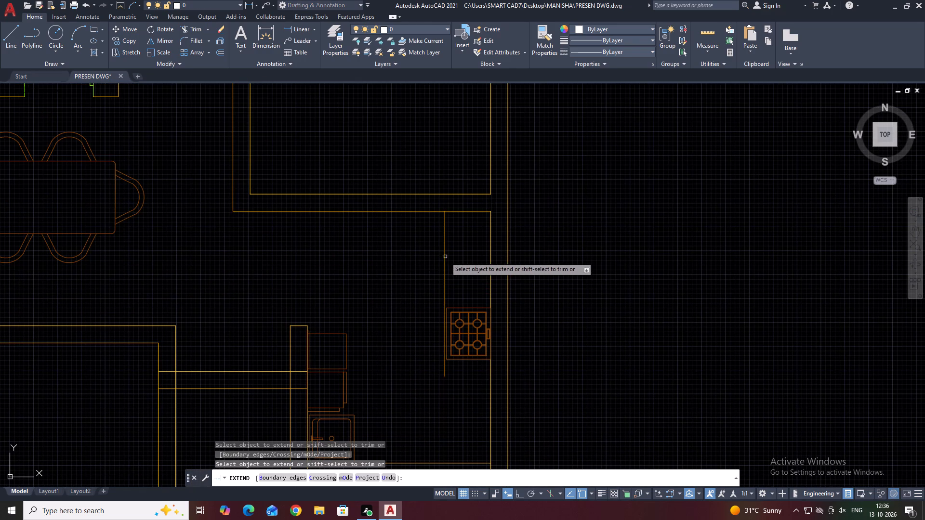
click(446, 298)
middle_drag(453, 260, 462, 224)
key(space)
Draw a 9" vertical line across the utility partition's thickness, just east of the sink.
scroll(419, 392, down, 1)
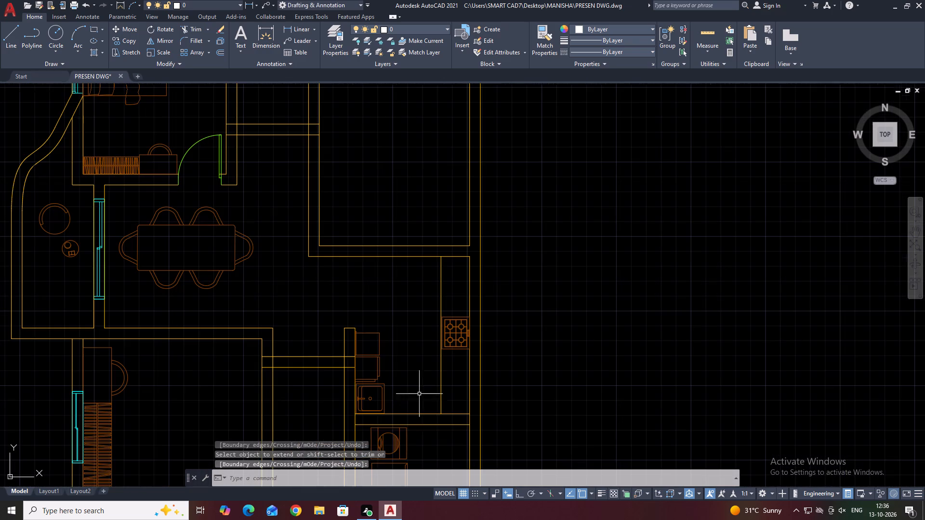
middle_drag(443, 403, 449, 425)
middle_drag(477, 464, 448, 310)
middle_drag(415, 292, 423, 308)
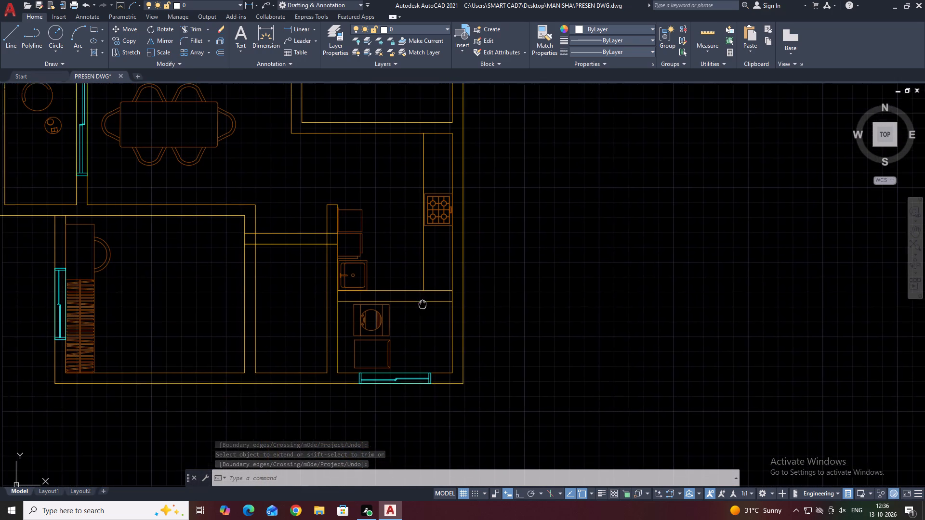
middle_drag(423, 308, 423, 310)
text(L)
key(space)
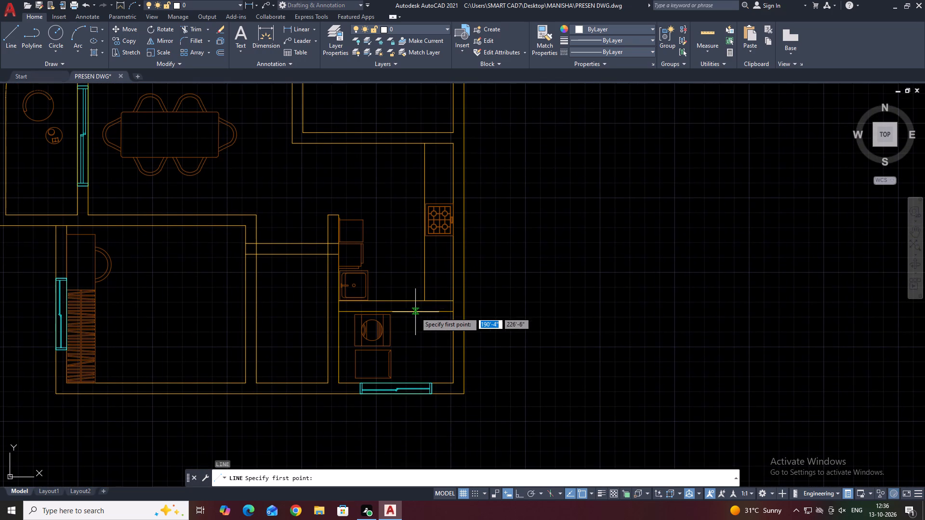
scroll(386, 311, up, 2)
click(346, 312)
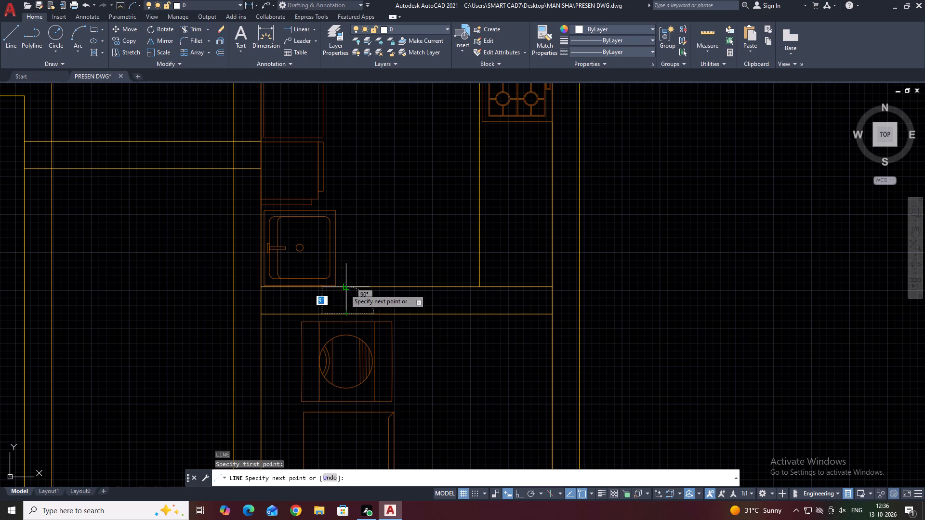
click(344, 288)
key(space)
Extend the hob counter's front line south through the utility partition to its southern face.
text(EX)
key(space)
click(507, 250)
click(452, 250)
key(Escape)
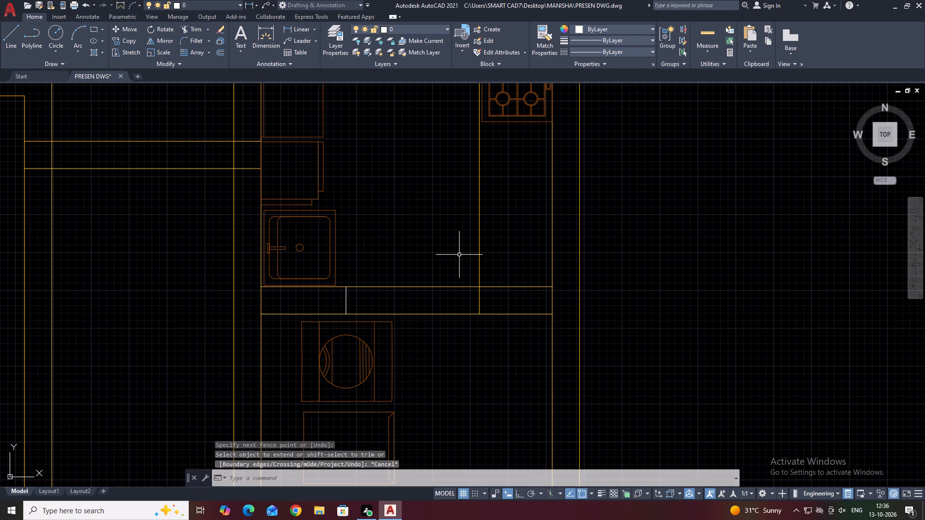
Trim the partition's northern line between the short line by the sink and the hob counter's front line.
key(t)
key(r)
key(v)
key(space)
click(423, 289)
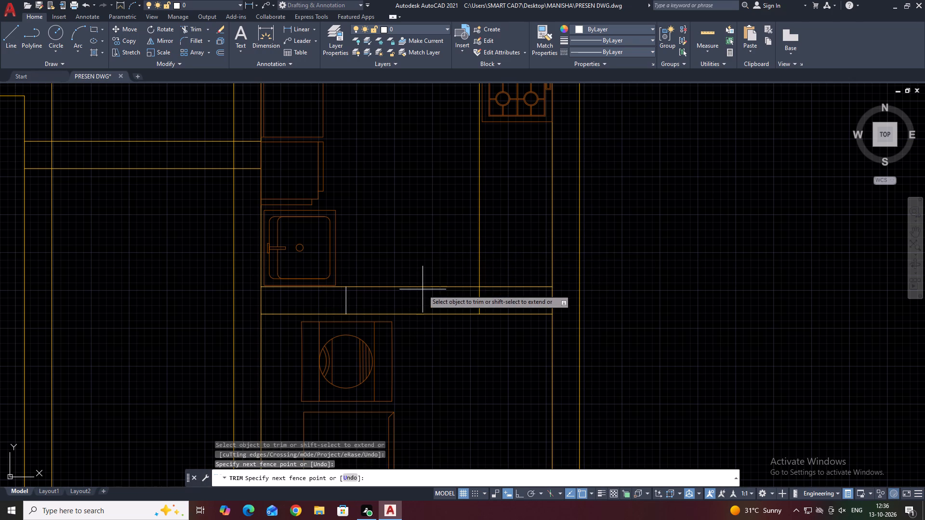
click(427, 276)
key(Escape)
Move the WASH block west, close to the utility's west wall.
scroll(370, 273, down, 1)
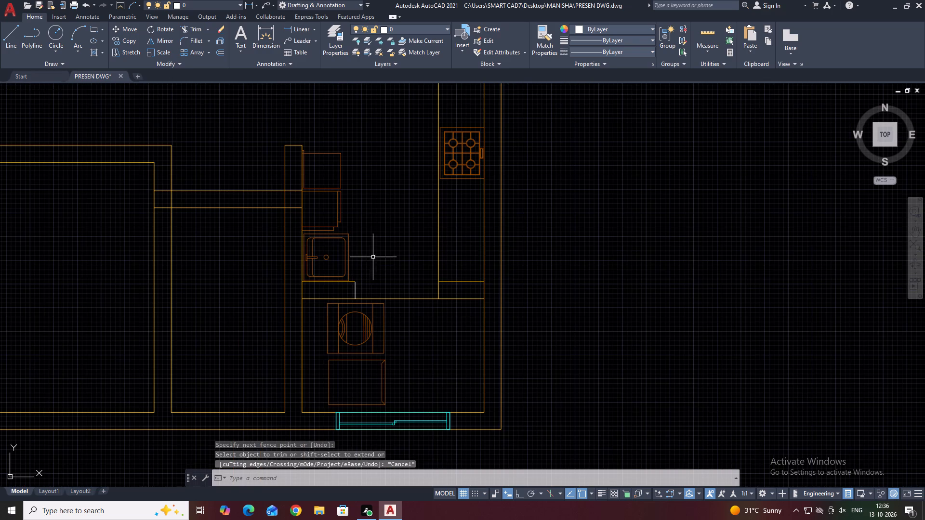
middle_drag(505, 249, 481, 318)
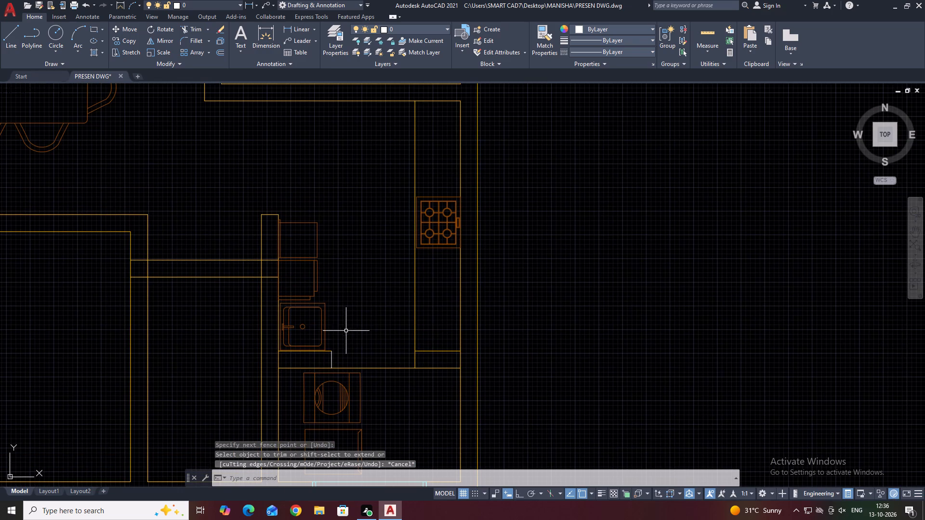
scroll(414, 382, down, 3)
scroll(402, 396, up, 2)
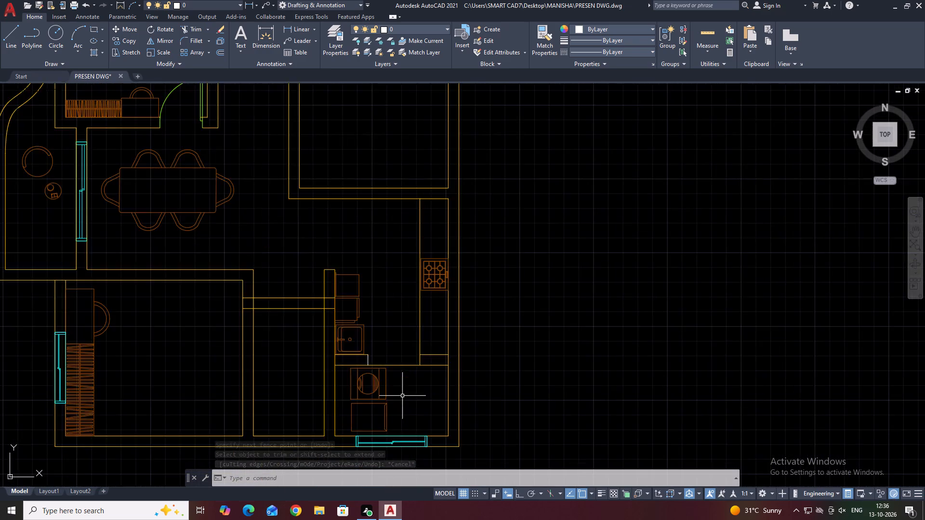
click(403, 364)
click(357, 416)
middle_drag(418, 425, 624, 239)
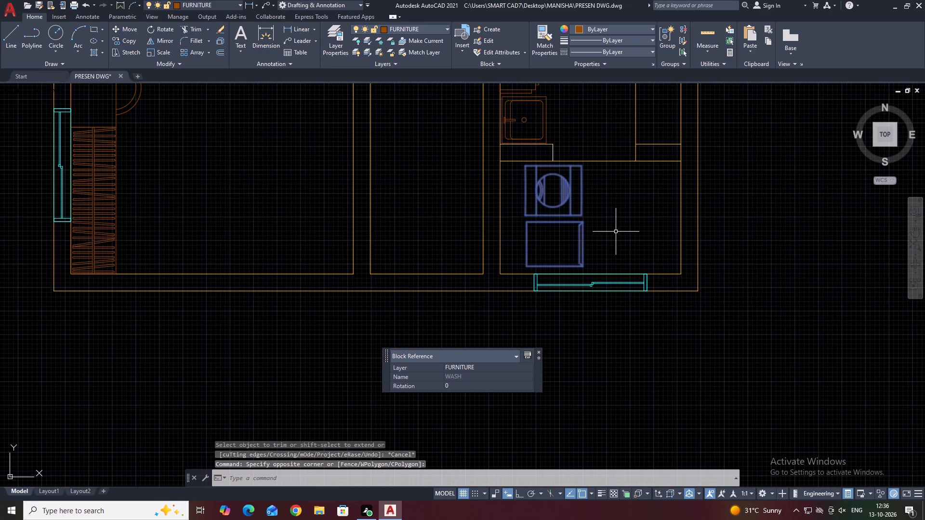
key(m)
key(space)
scroll(514, 253, up, 2)
click(513, 236)
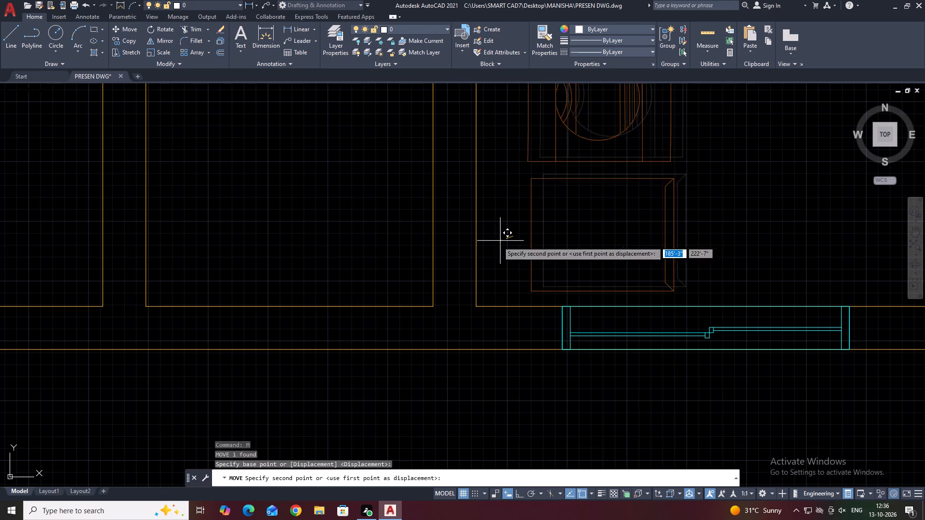
click(451, 242)
Move the WASH block by its south-west corner, a little east and slightly south from the utility's west wall.
scroll(538, 252, down, 2)
middle_drag(592, 231, 565, 242)
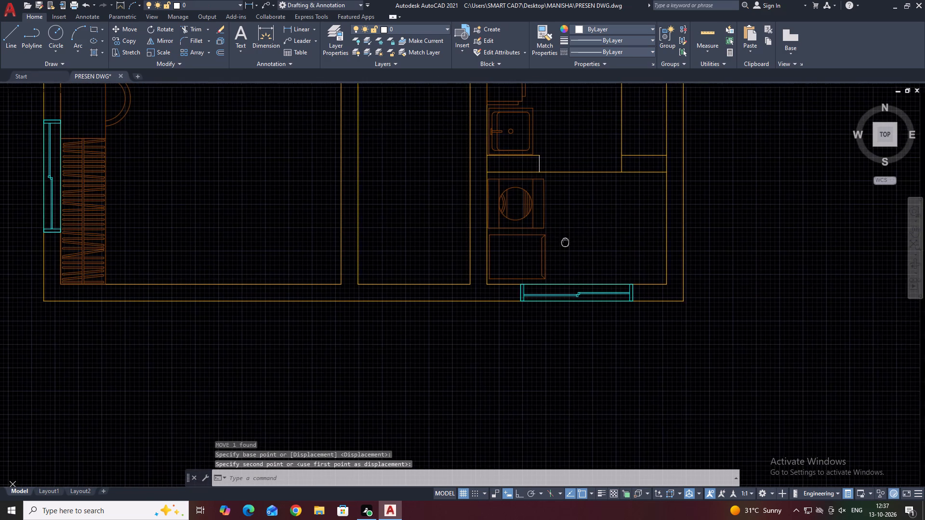
click(563, 210)
click(540, 237)
middle_drag(567, 252, 553, 241)
key(m)
key(space)
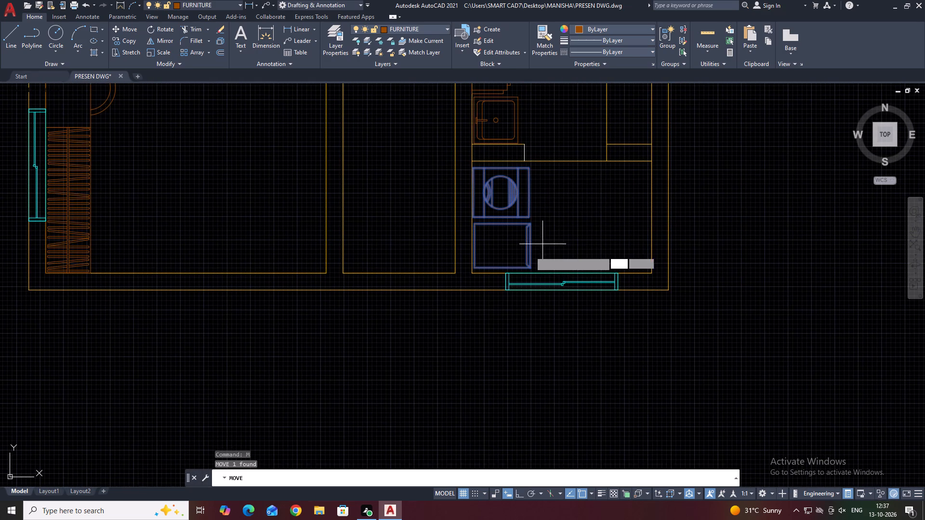
scroll(496, 262, up, 3)
click(422, 276)
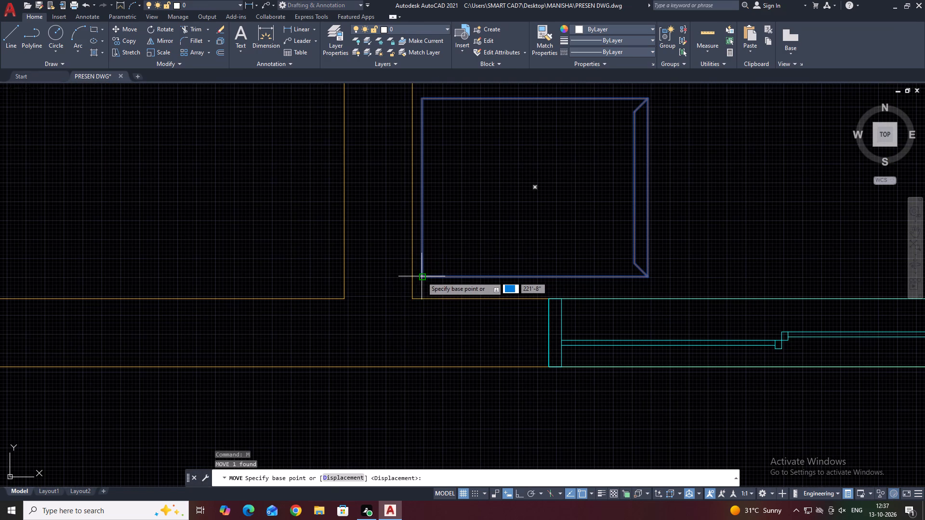
click(467, 283)
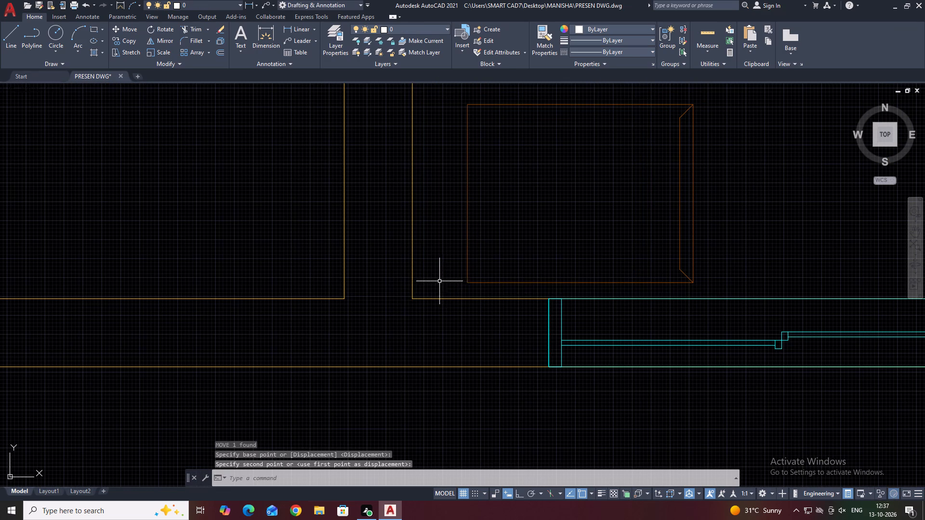
Move the WASH block west and slightly south into the utility's south-west corner.
scroll(502, 266, down, 2)
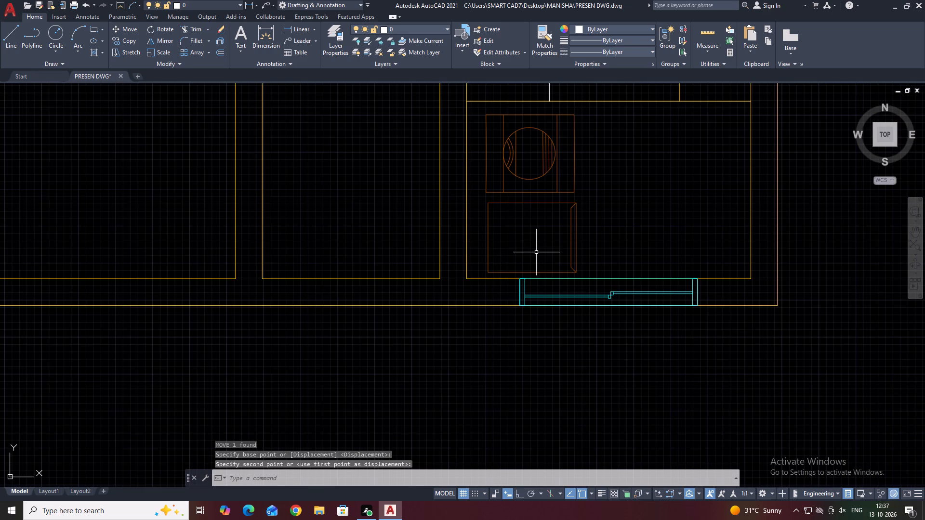
scroll(536, 253, down, 2)
click(554, 216)
click(542, 235)
middle_drag(561, 248, 573, 261)
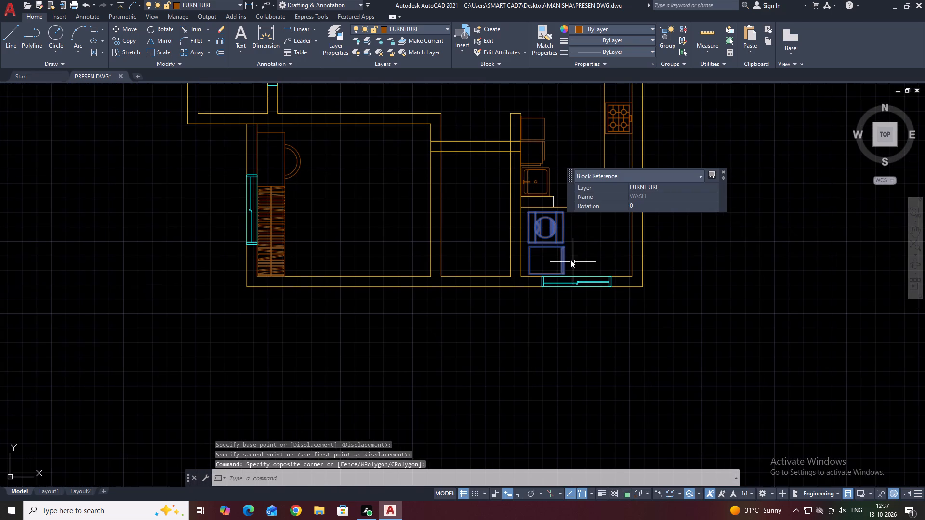
key(m)
key(space)
scroll(546, 258, up, 3)
click(695, 256)
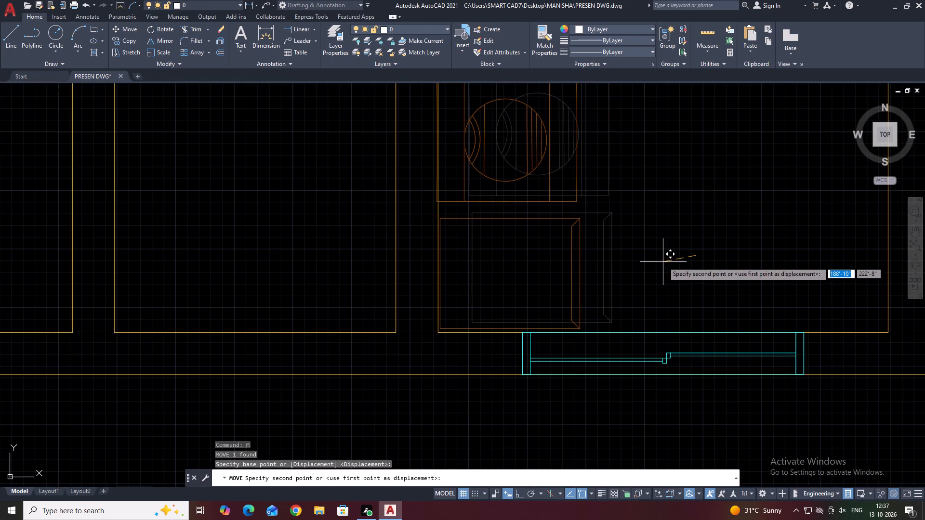
click(663, 261)
Nudge the WASH block slightly east so it sits clear of the west wall's inner face.
scroll(612, 266, down, 2)
click(597, 221)
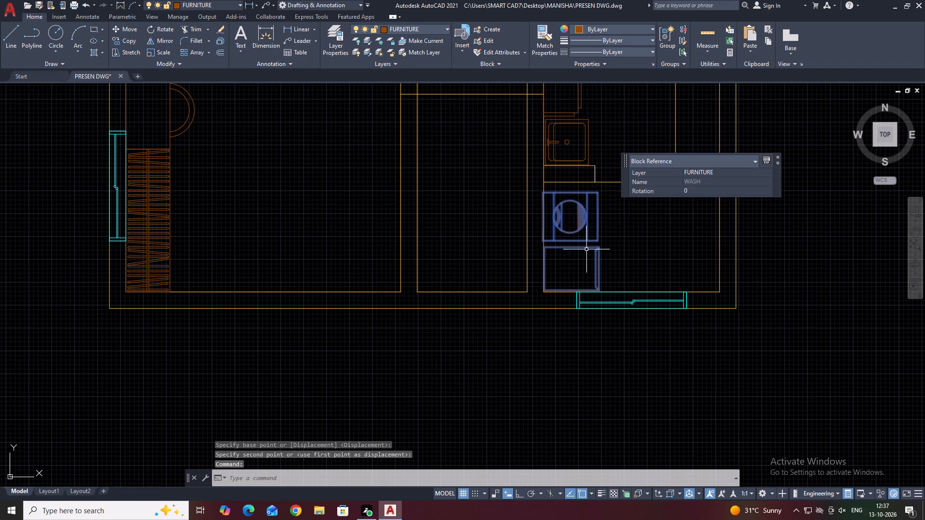
middle_drag(634, 258, 593, 247)
key(m)
key(space)
scroll(506, 235, up, 3)
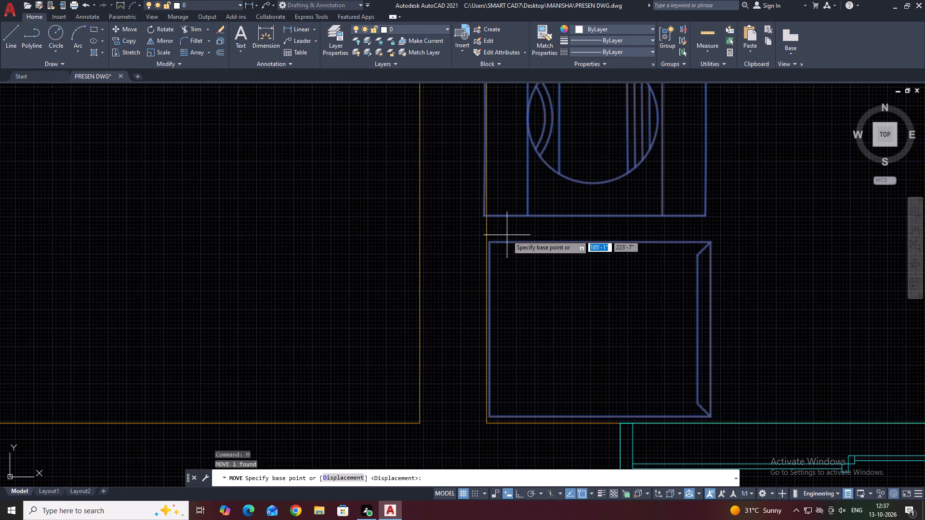
click(508, 229)
click(516, 227)
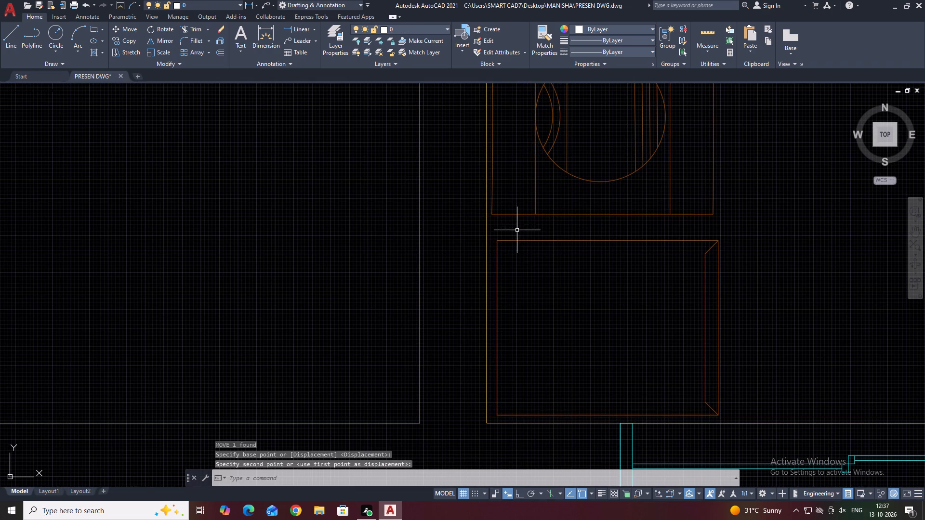
Change the short vertical line across the partition by the sink to the OUTER LINE layer.
scroll(518, 233, down, 2)
middle_drag(583, 231, 497, 304)
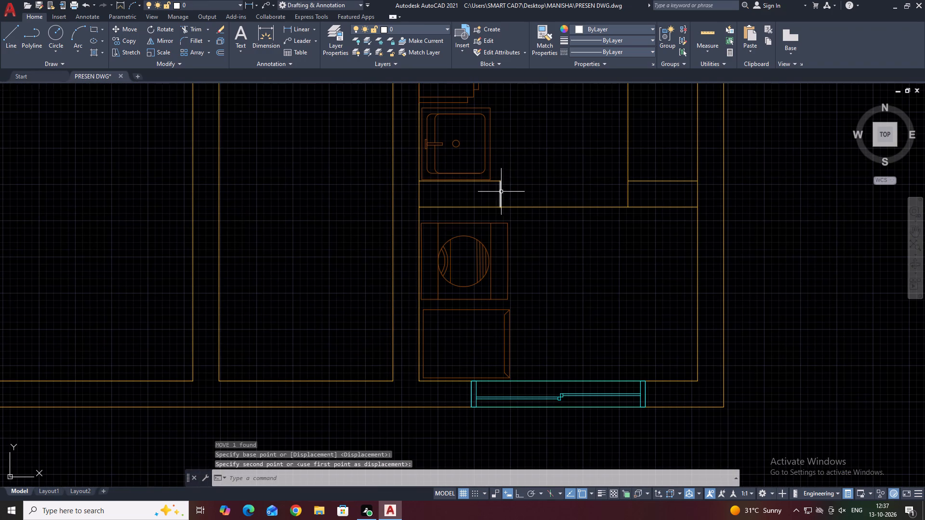
click(501, 191)
click(421, 26)
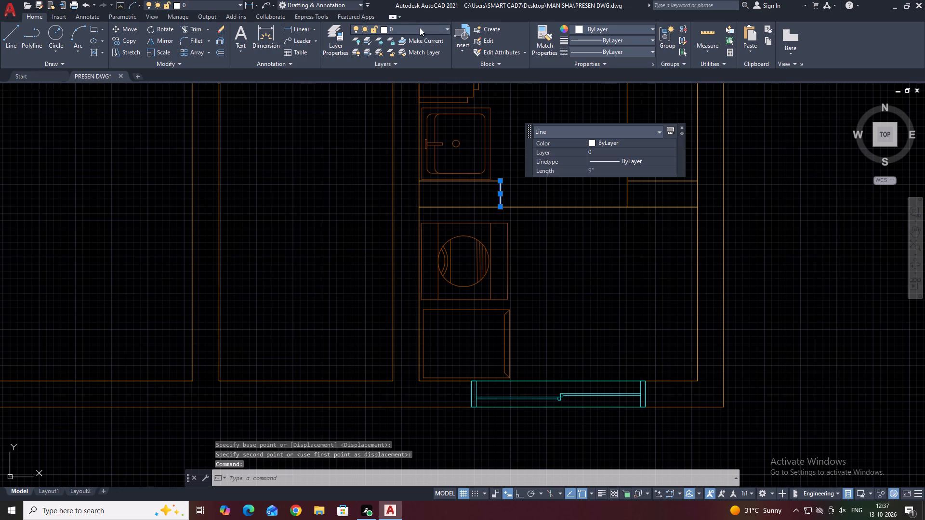
click(421, 74)
key(Escape)
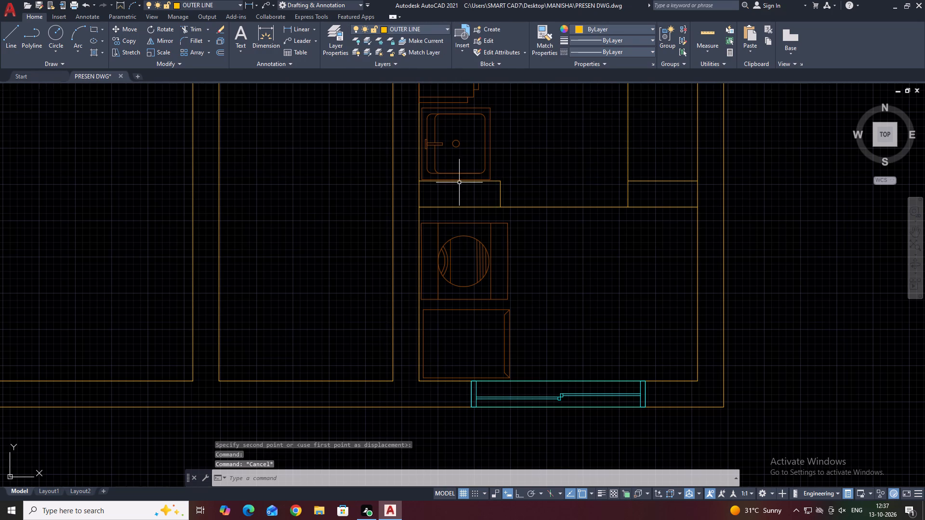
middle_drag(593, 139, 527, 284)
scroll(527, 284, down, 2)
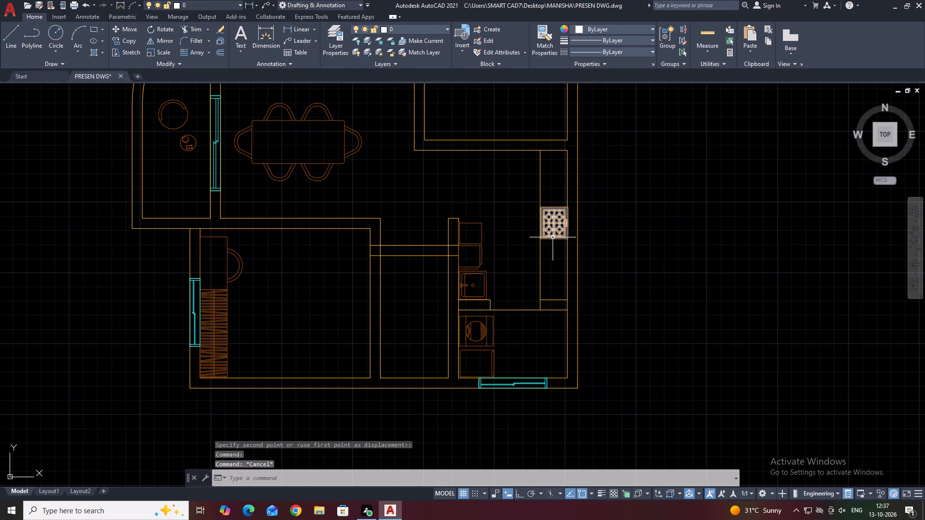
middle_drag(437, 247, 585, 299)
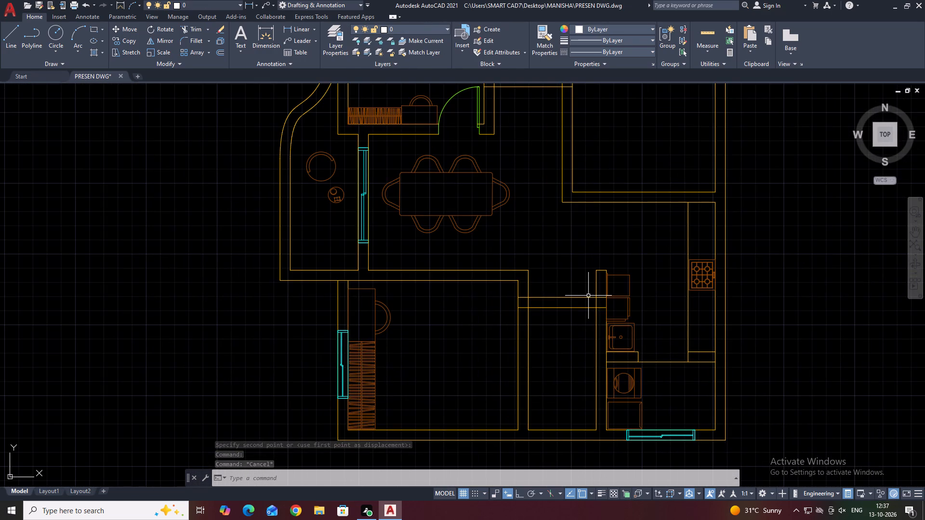
Copy the master toilet's WC, washbasin, shower, door and small window from the completed plan to the new toilet's inner south-west corner.
scroll(513, 286, down, 3)
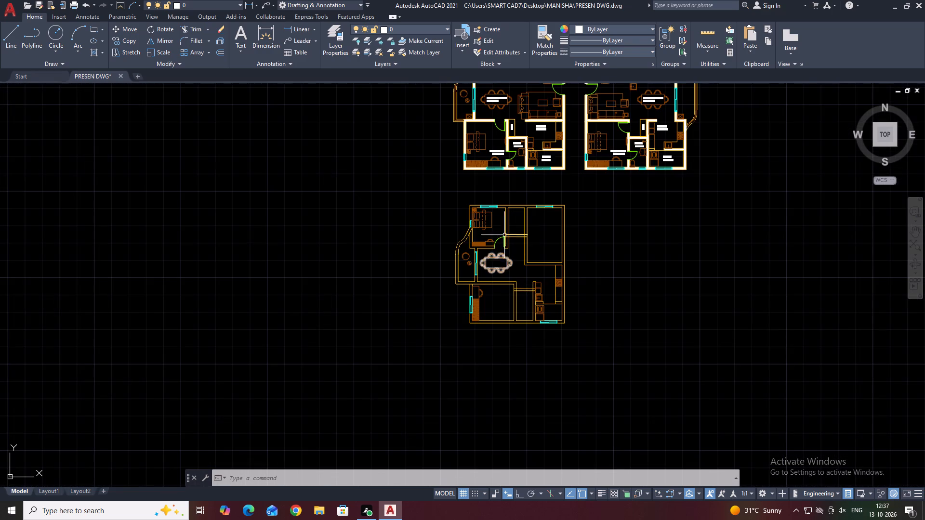
scroll(515, 144, up, 4)
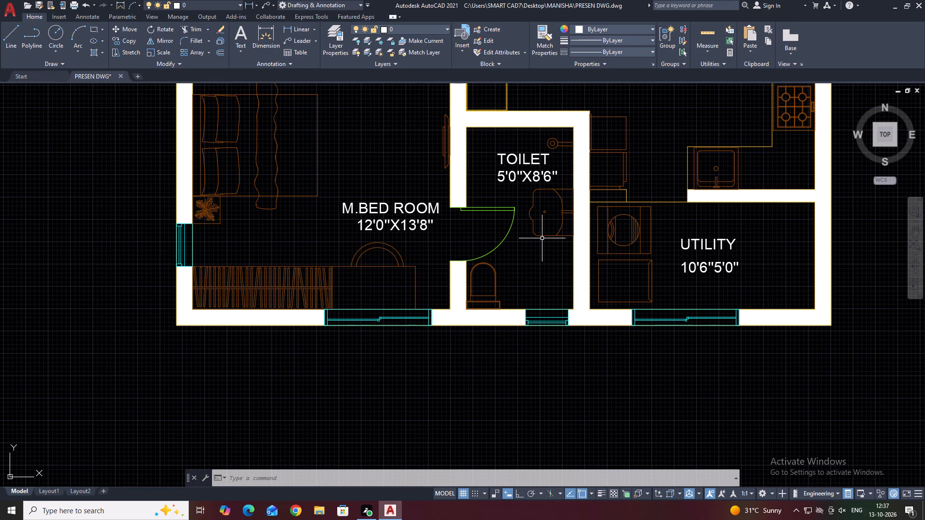
click(542, 238)
click(471, 221)
click(483, 267)
click(480, 255)
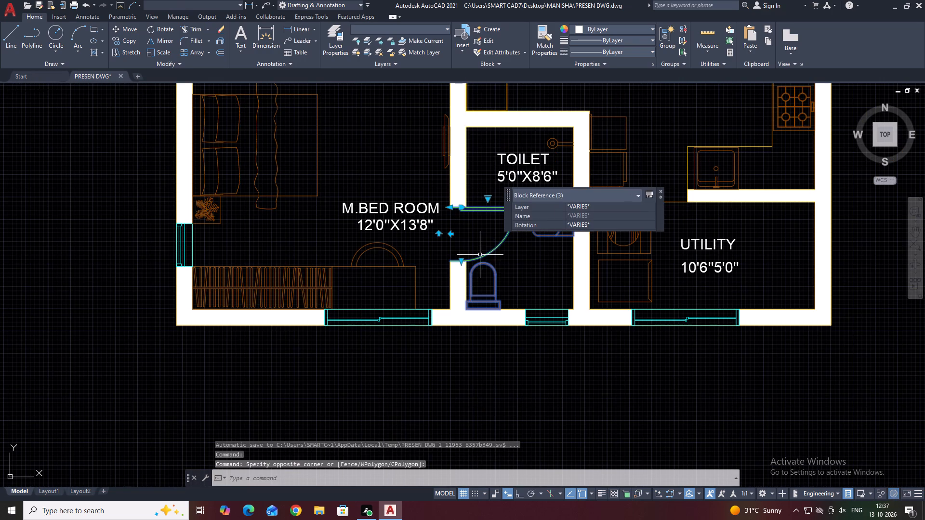
click(551, 145)
middle_drag(548, 197, 547, 229)
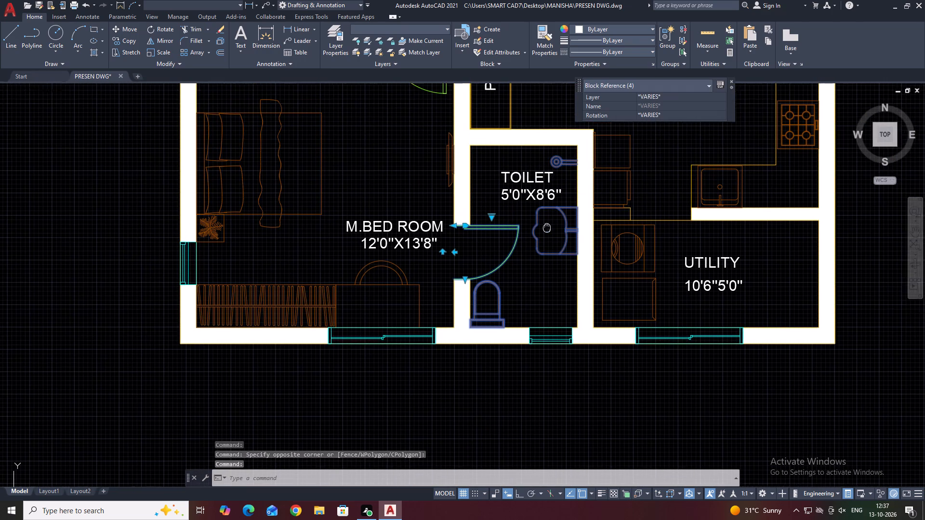
middle_drag(547, 229, 546, 234)
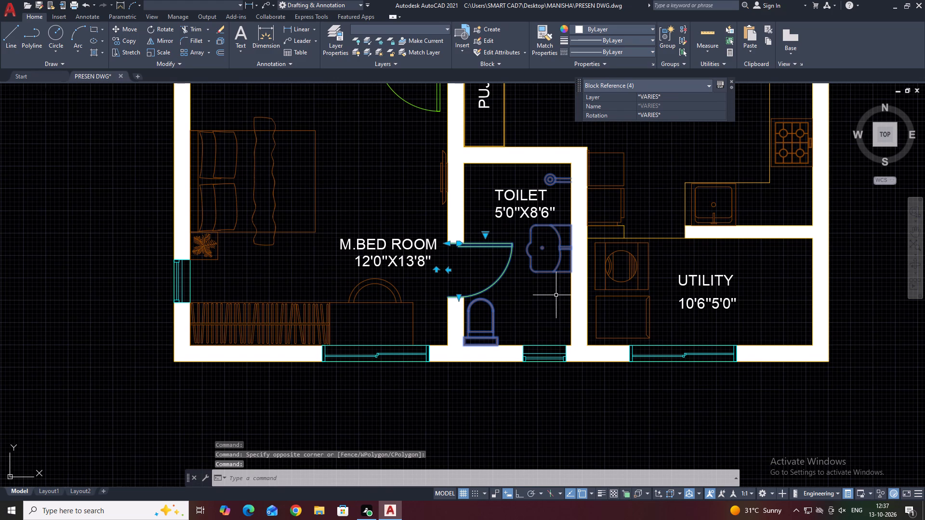
scroll(537, 347, up, 2)
click(555, 367)
click(551, 363)
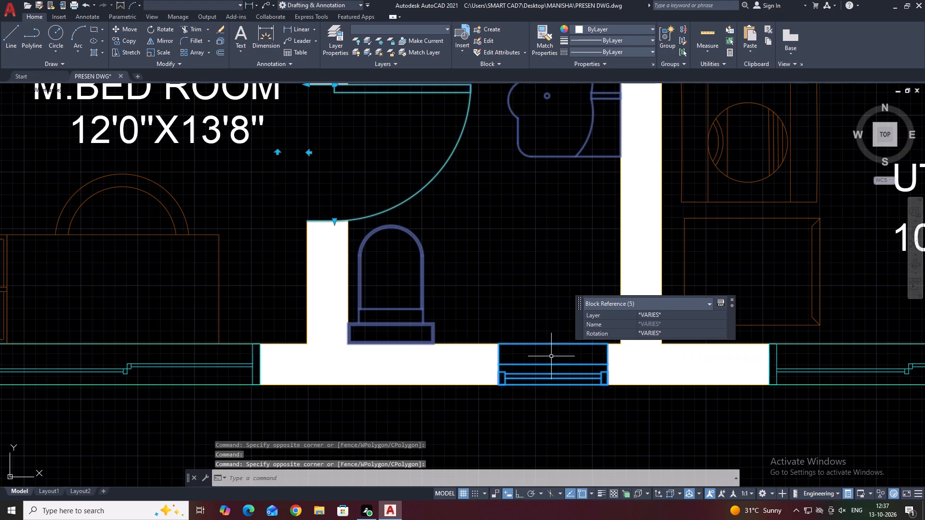
middle_drag(579, 349, 538, 346)
text(CO)
key(space)
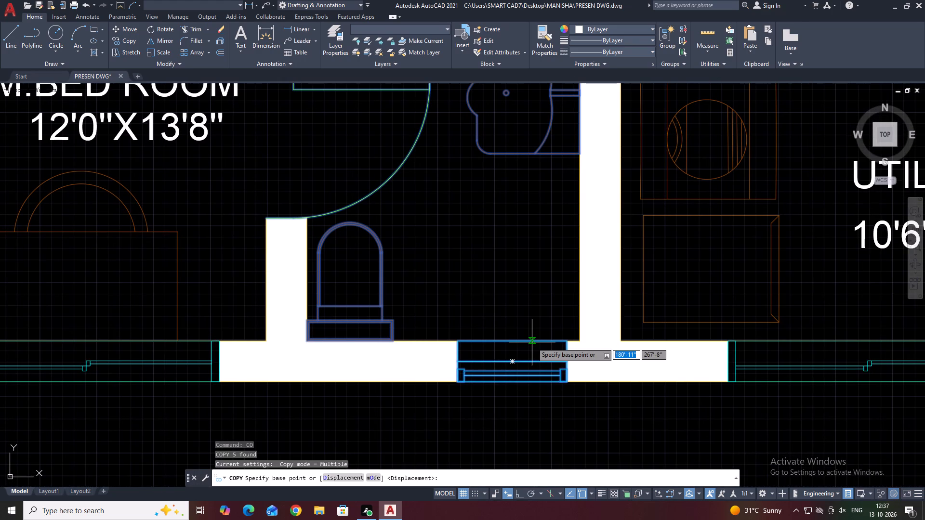
click(304, 342)
scroll(410, 291, down, 9)
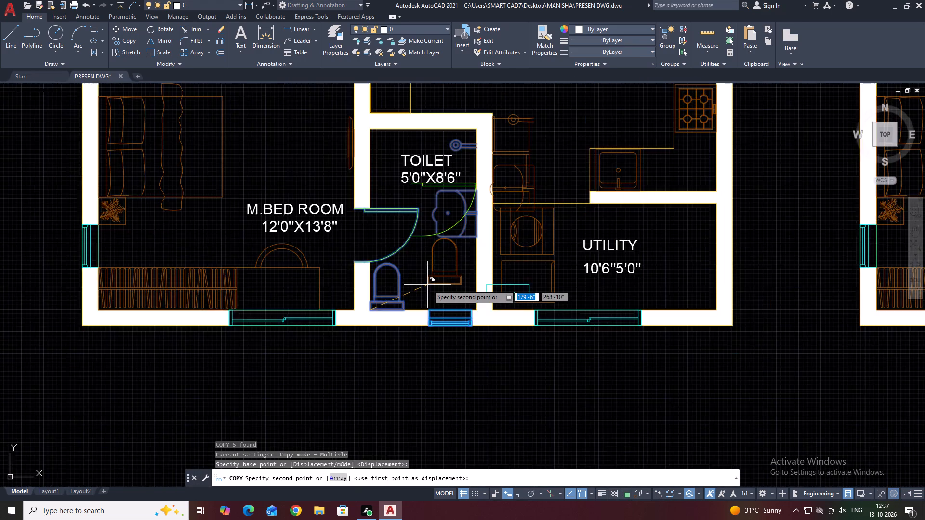
scroll(427, 285, down, 6)
scroll(430, 419, up, 4)
scroll(437, 355, up, 2)
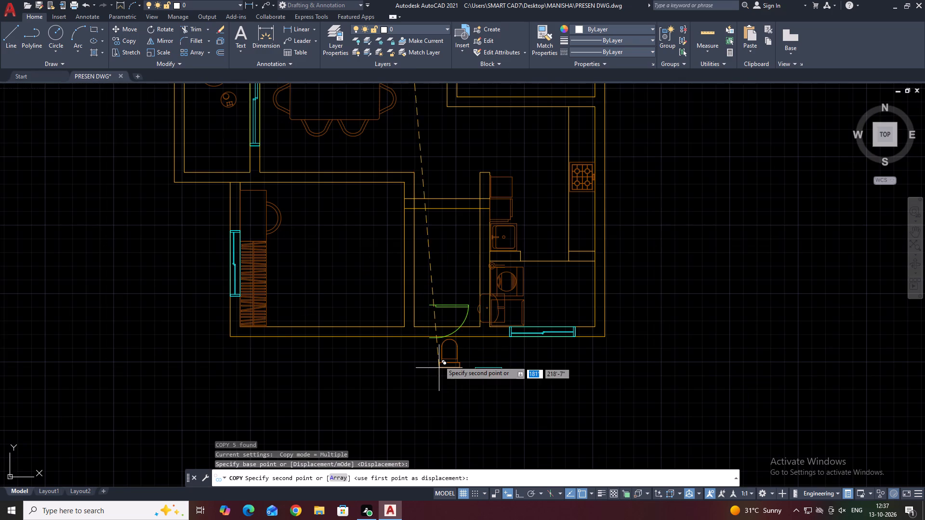
click(376, 284)
key(Escape)
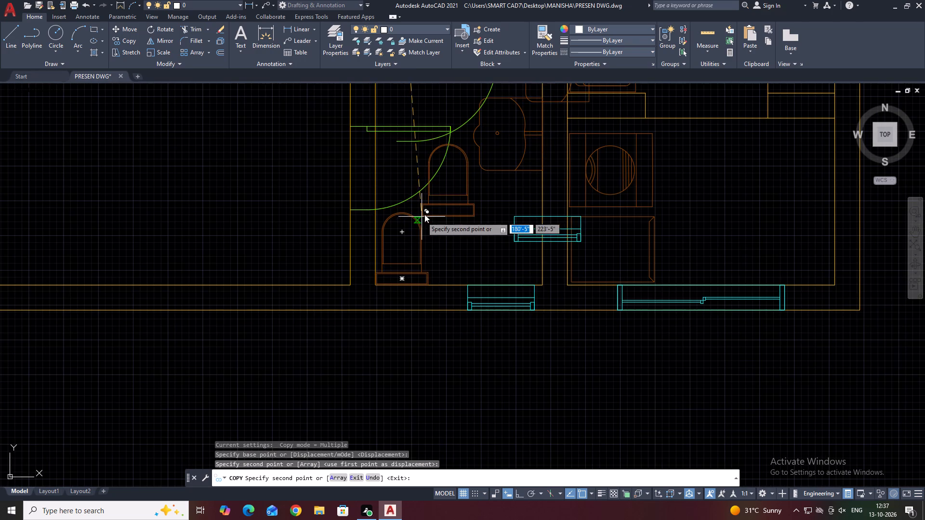
Move the toilet door a short distance north along the west wall, away from the WC.
middle_drag(450, 210, 473, 261)
scroll(473, 261, down, 2)
middle_drag(478, 215, 498, 290)
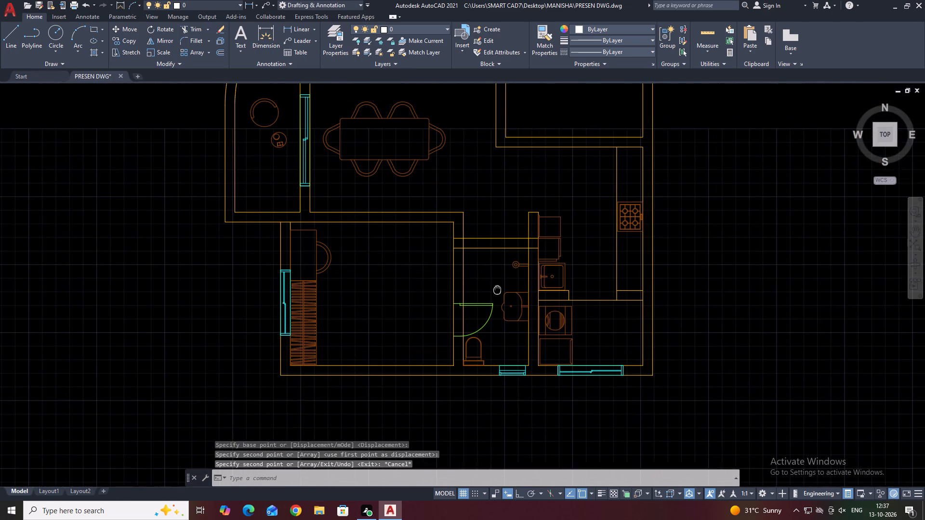
middle_drag(498, 290, 498, 291)
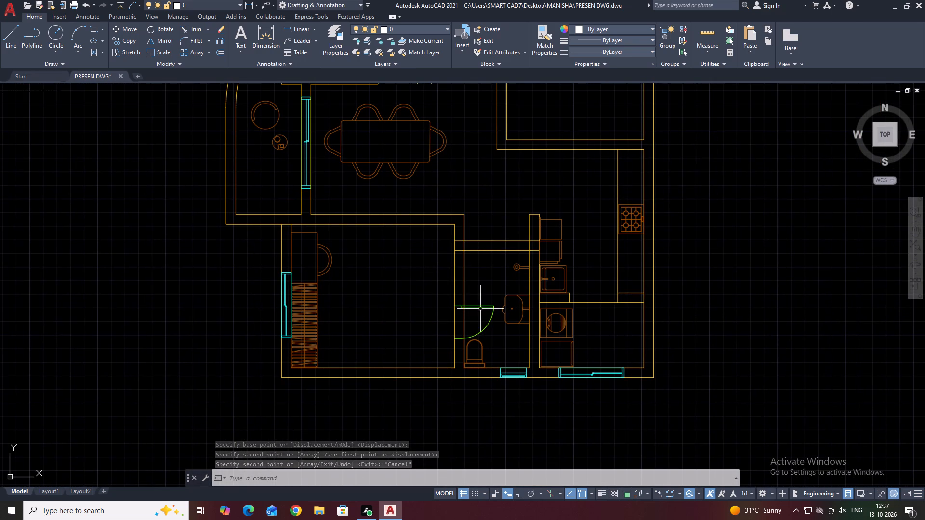
click(480, 308)
key(m)
key(space)
scroll(480, 293, up, 4)
click(487, 281)
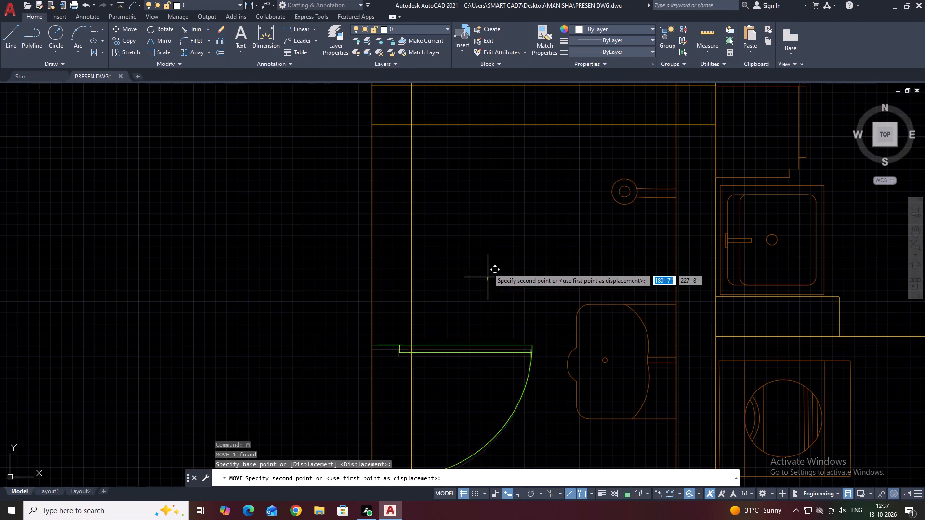
click(485, 226)
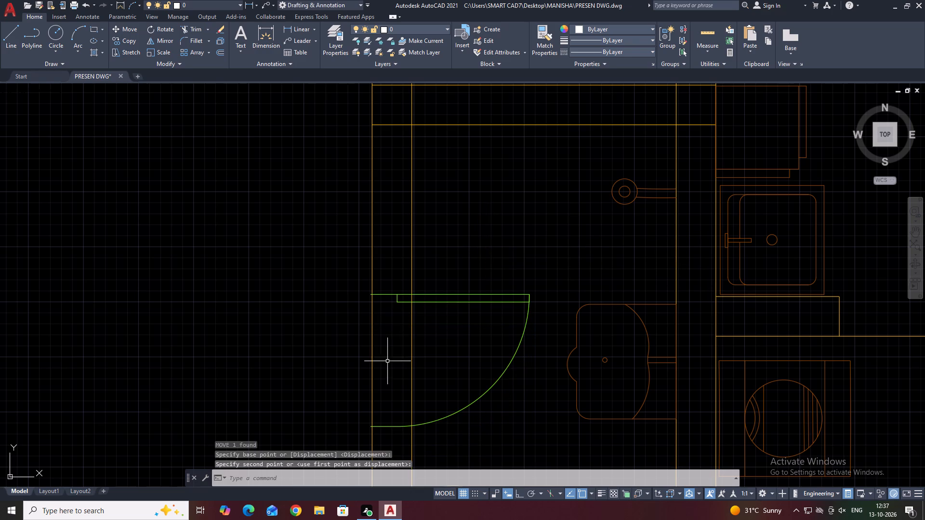
Move the toilet door slightly east so its jamb end meets the west wall's bedroom-side face.
scroll(392, 372, up, 1)
middle_drag(406, 365, 443, 311)
click(435, 425)
drag(419, 370, 420, 364)
key(m)
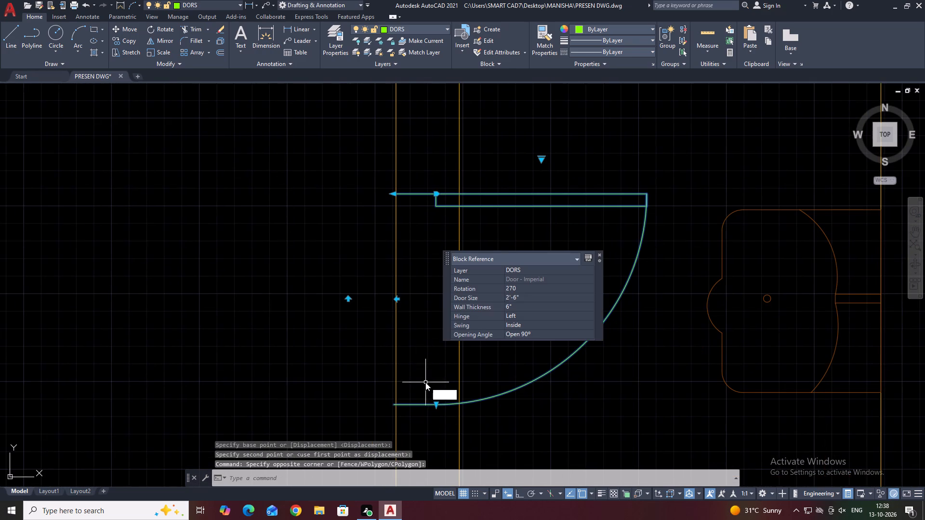
key(space)
scroll(373, 405, up, 3)
scroll(447, 405, up, 2)
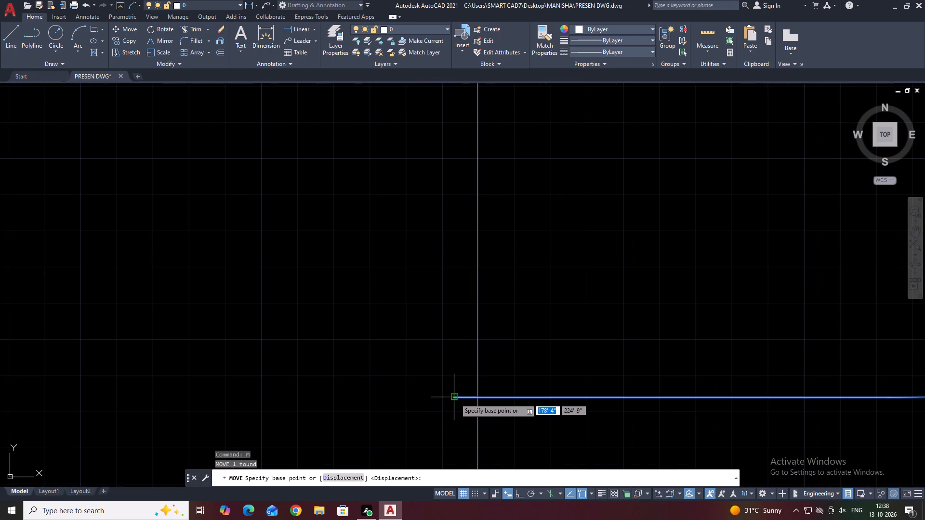
click(455, 398)
click(479, 399)
Trim both west wall lines across the toilet door opening, including the leftover piece within the door leaf.
scroll(418, 370, down, 6)
middle_drag(512, 307, 519, 321)
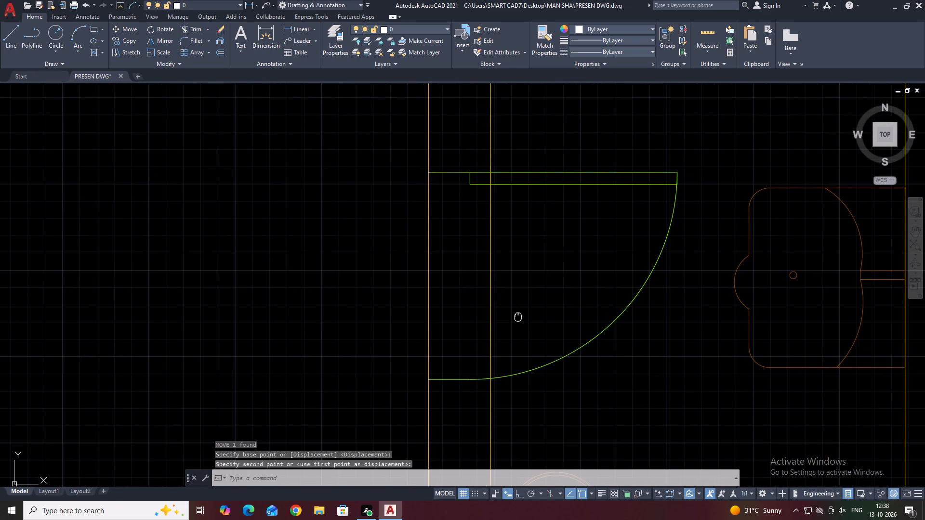
middle_drag(519, 321, 520, 334)
text(TR)
key(space)
click(556, 287)
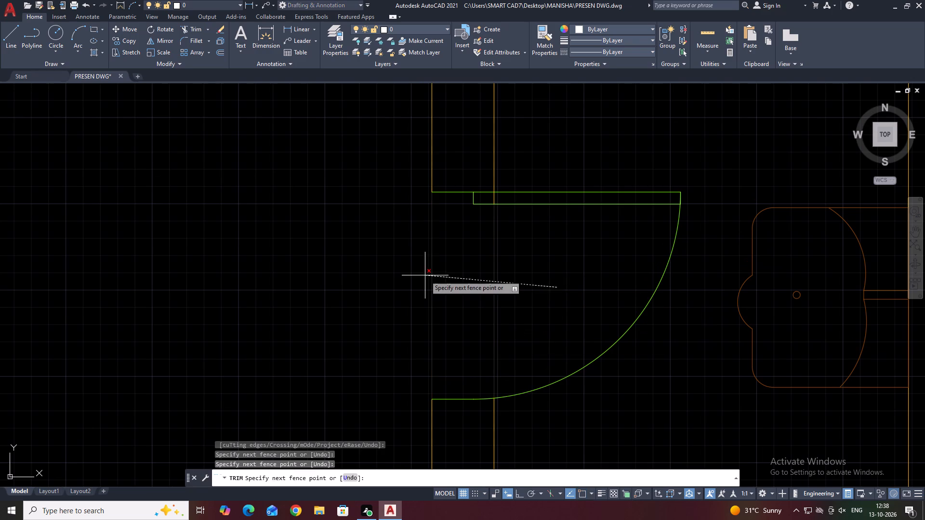
click(423, 275)
click(493, 197)
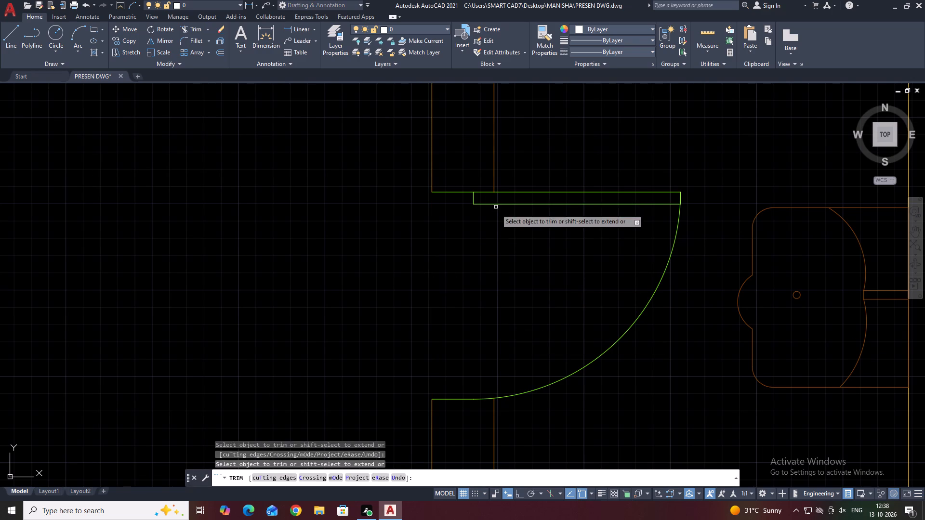
key(Escape)
Copy the SINK block from outside the completed plan's upper toilet to the space just north of the new toilet.
scroll(447, 252, down, 5)
middle_drag(687, 210, 653, 285)
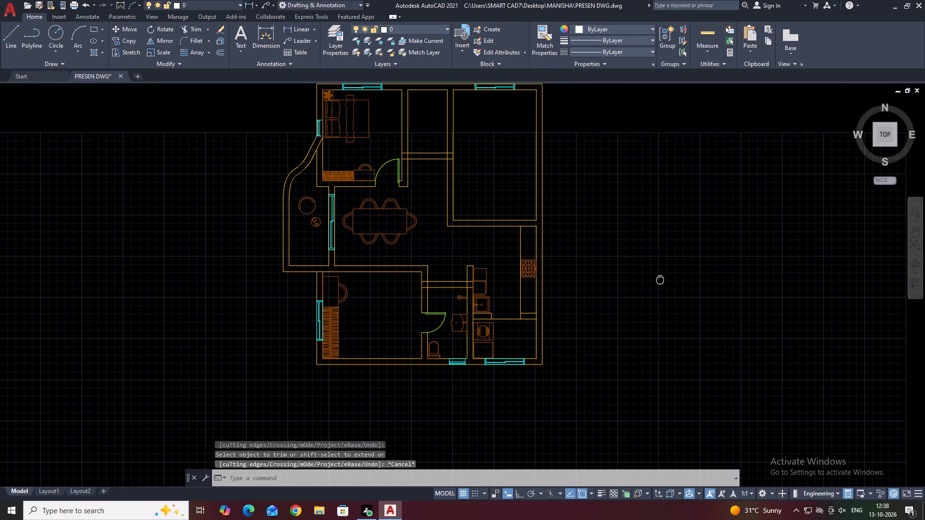
middle_drag(653, 285, 615, 319)
scroll(409, 282, down, 3)
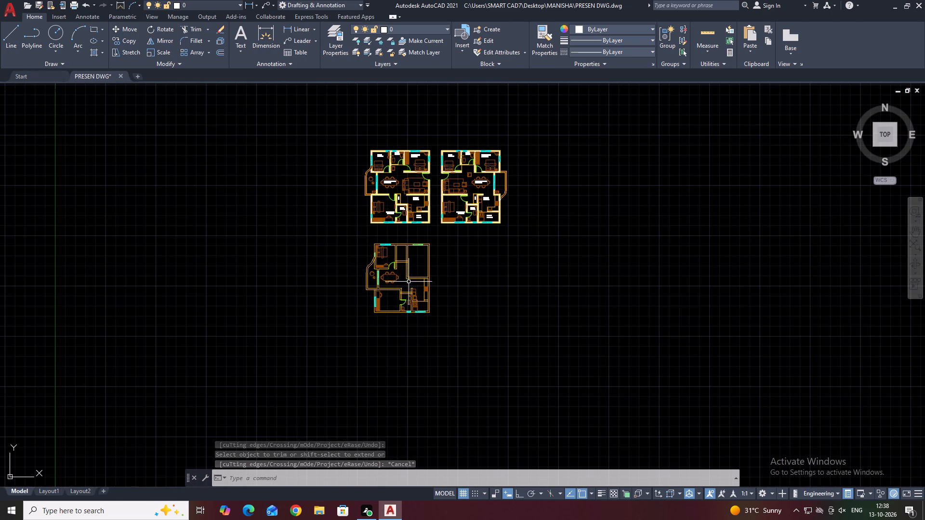
scroll(401, 196, up, 3)
middle_drag(402, 250, 408, 310)
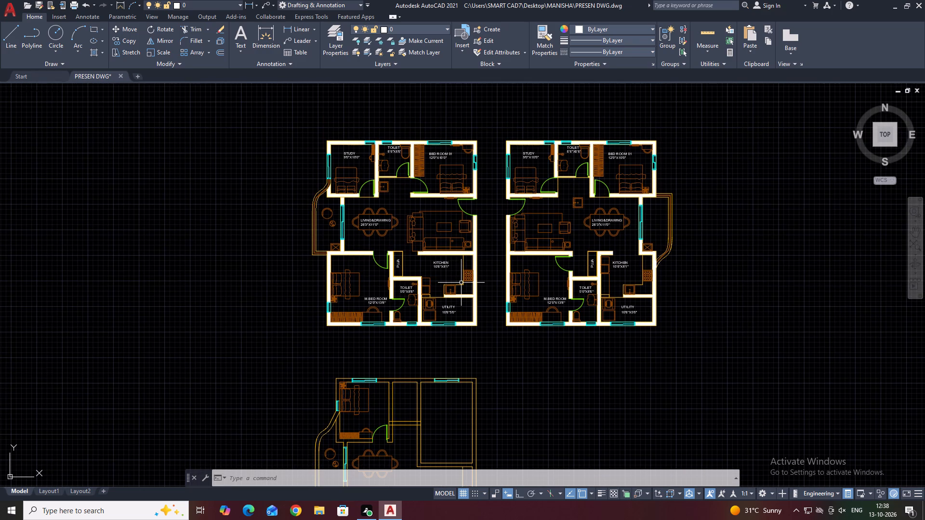
scroll(384, 195, up, 2)
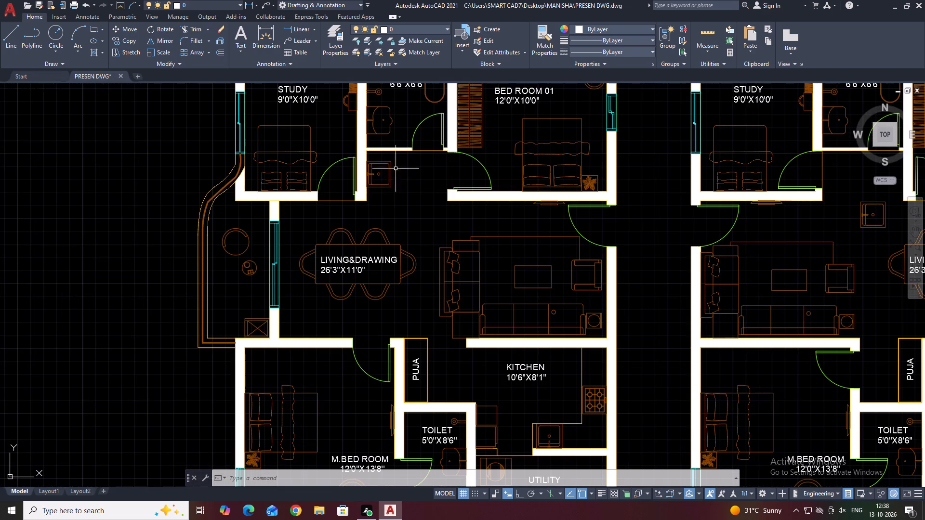
click(396, 167)
click(385, 201)
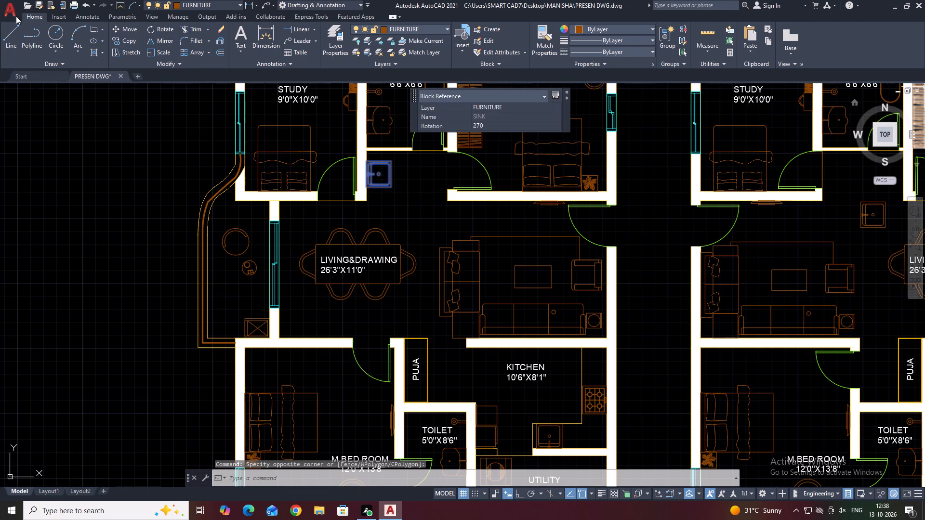
click(126, 42)
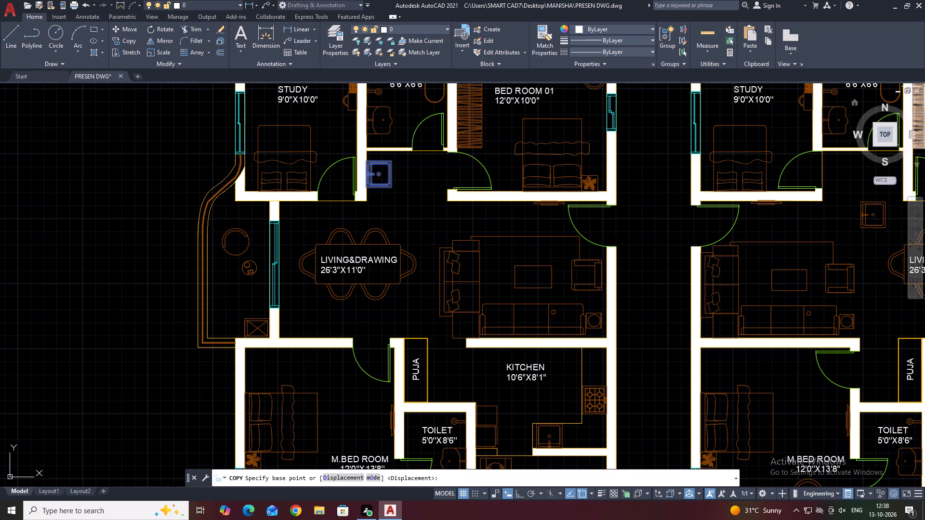
click(382, 171)
scroll(398, 202, down, 4)
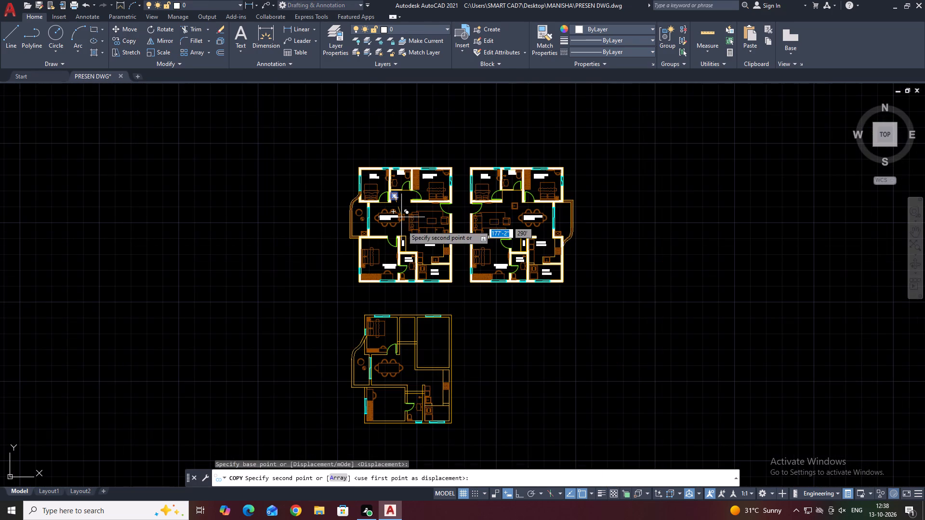
scroll(417, 397, up, 4)
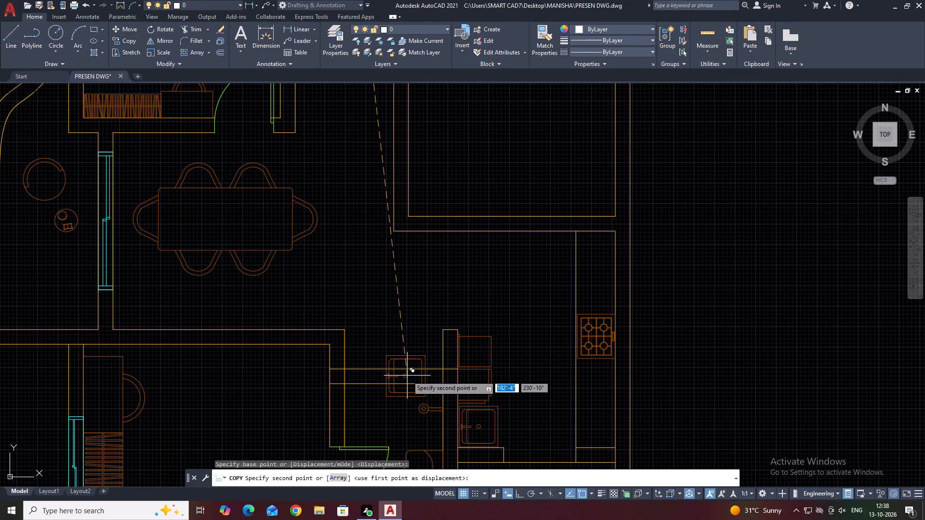
scroll(405, 371, up, 2)
click(380, 235)
key(Escape)
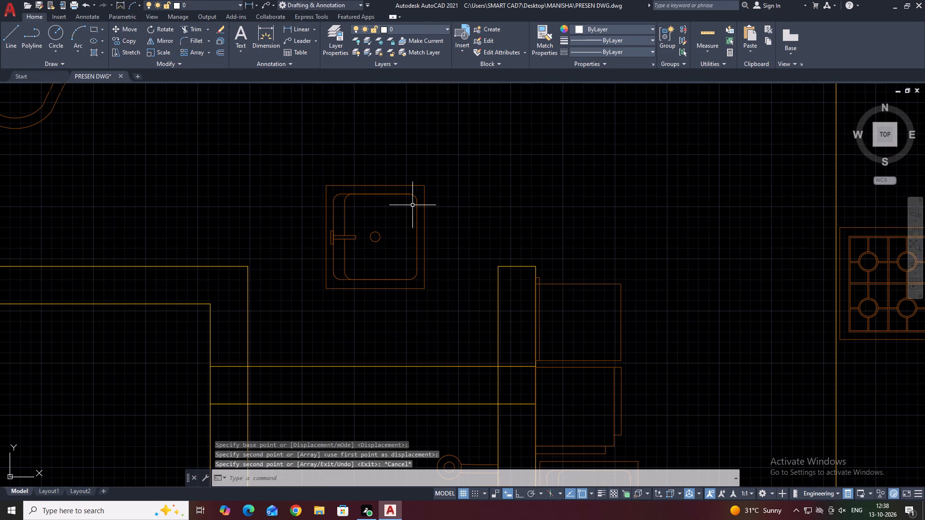
Rotate the copied sink 90° counterclockwise about its drain with Ortho on, so the tap faces south.
click(422, 198)
click(389, 160)
key(r)
text(O)
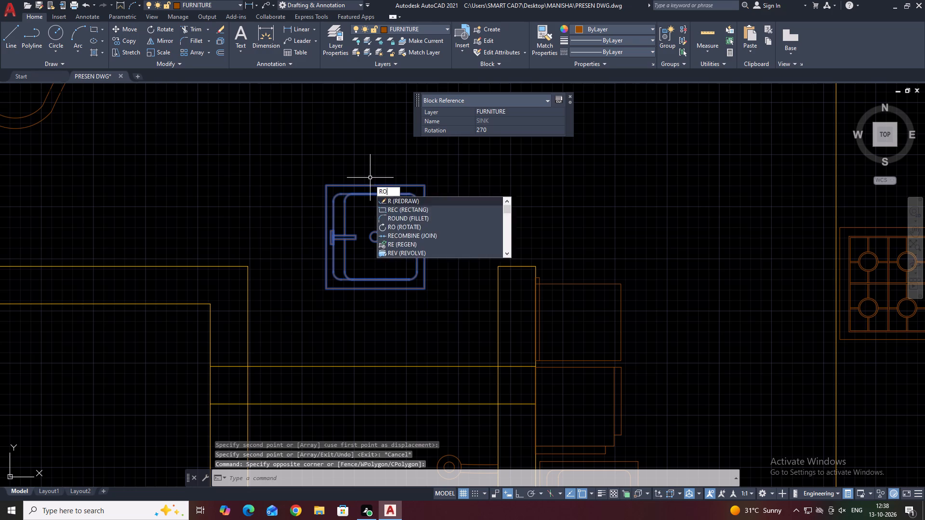
key(space)
click(375, 239)
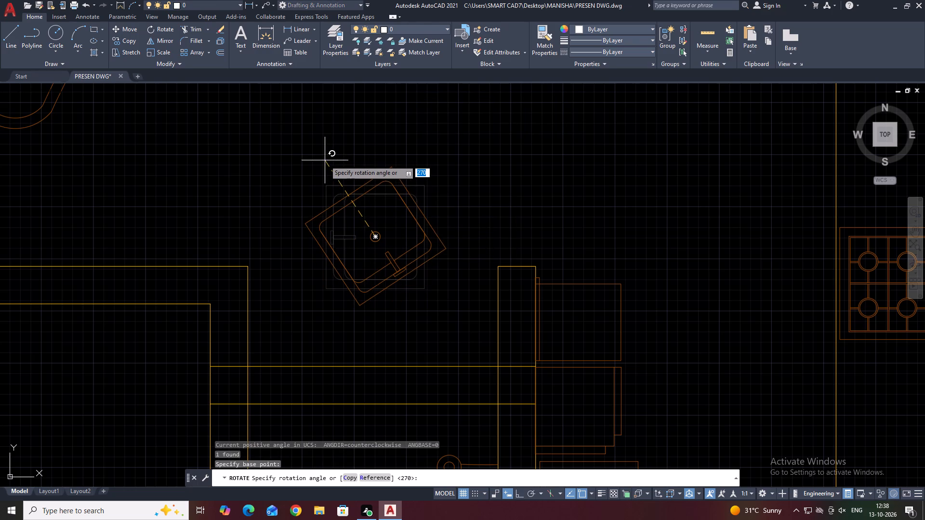
key(F8)
click(359, 156)
Move the sink straight south by its bottom edge to just short of the toilet's north wall.
click(427, 309)
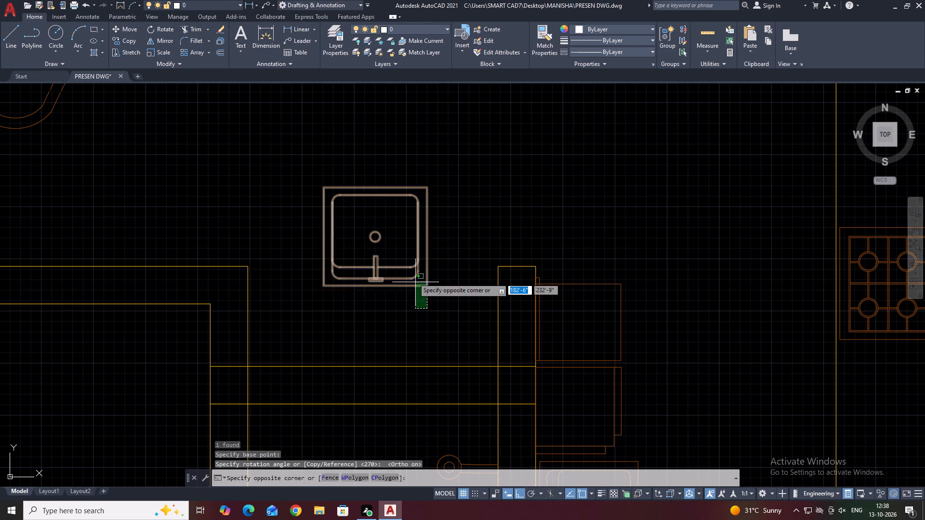
click(402, 251)
text(M)
key(space)
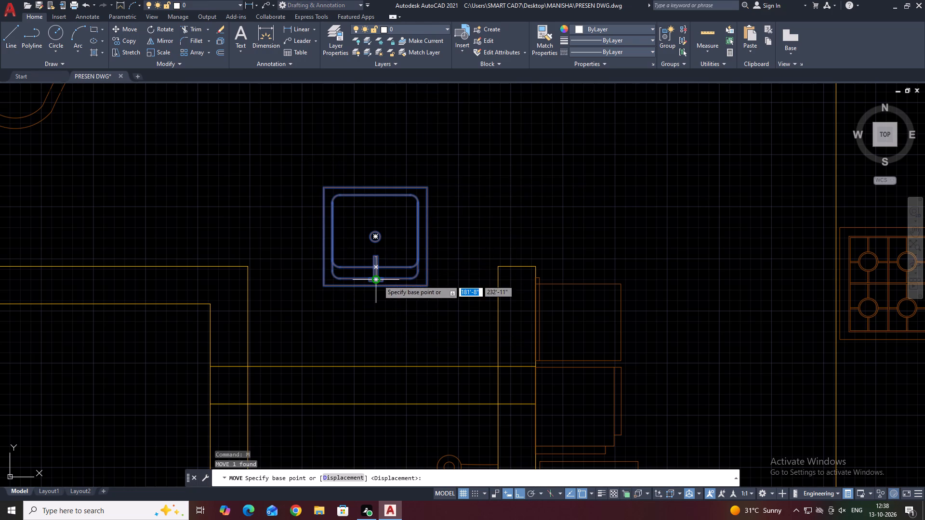
click(376, 289)
click(373, 351)
Set the sink being moved down just north of the toilet's north wall line.
middle_drag(410, 357, 423, 278)
click(449, 297)
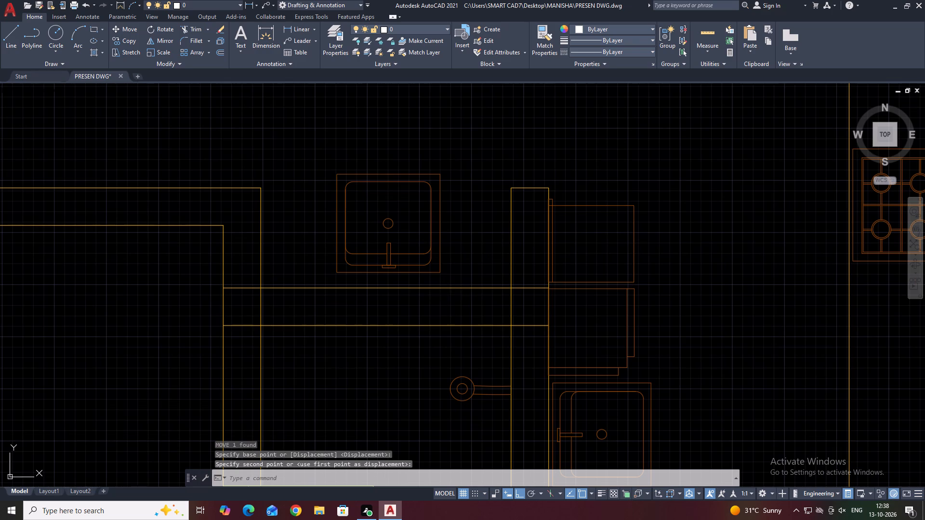
Move the outer line of the toilet's north wall 4" straight south with Ortho on, making the wall thinner.
click(453, 282)
click(452, 286)
click(444, 296)
text(M)
key(space)
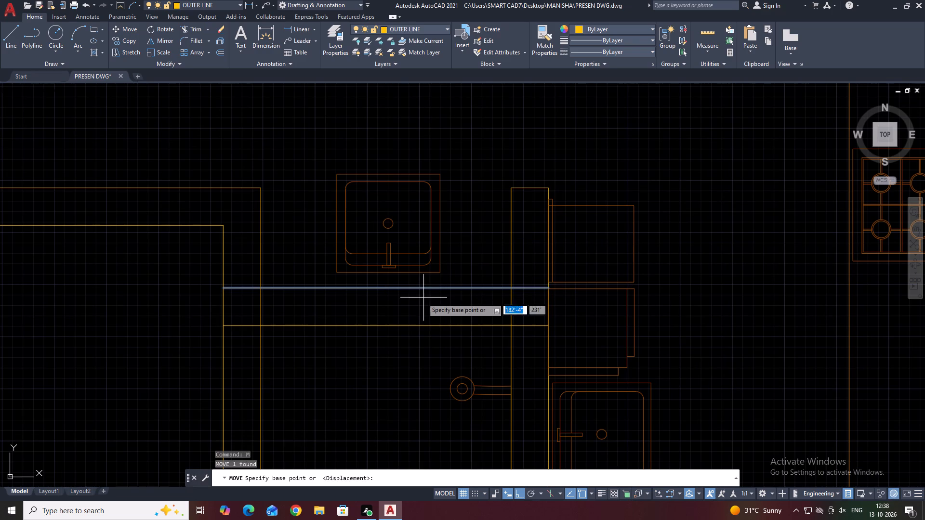
click(387, 286)
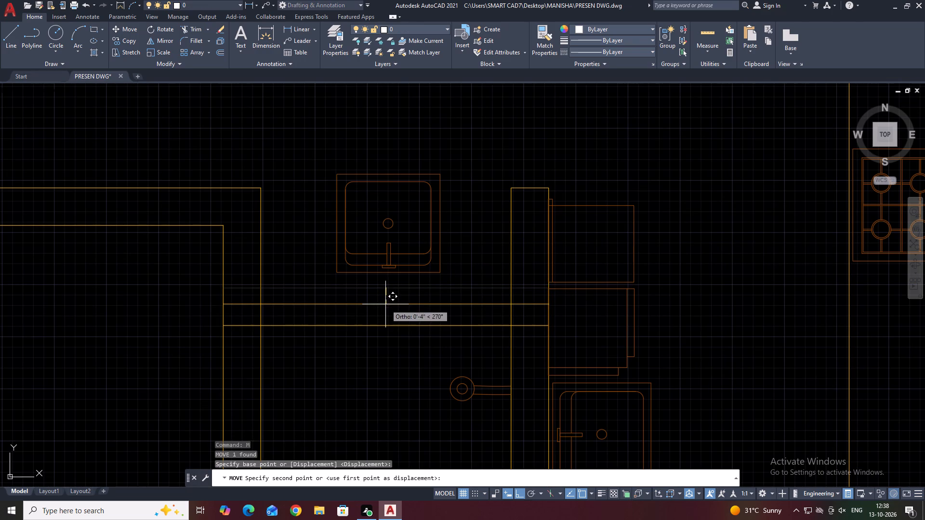
click(385, 304)
Move the sink straight south by its bottom edge to just short of the shifted toilet wall line.
click(441, 252)
click(428, 284)
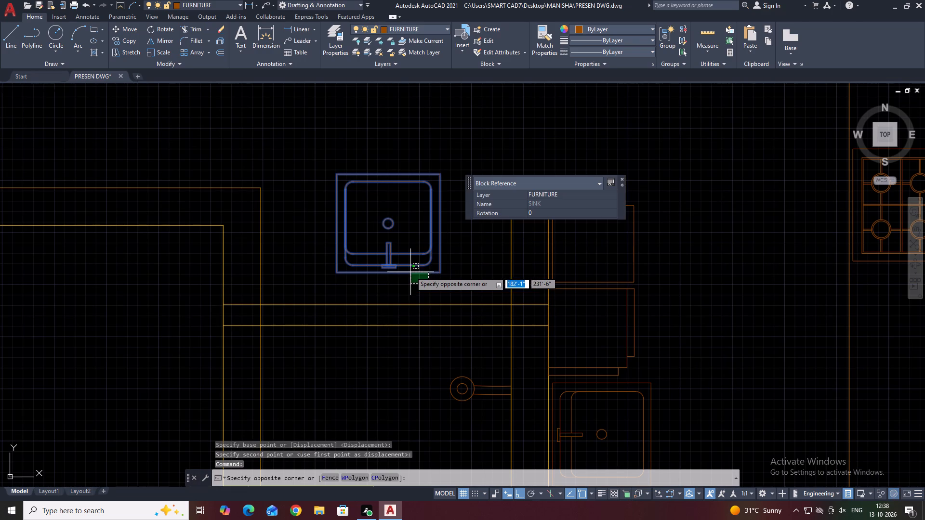
key(m)
key(space)
click(386, 273)
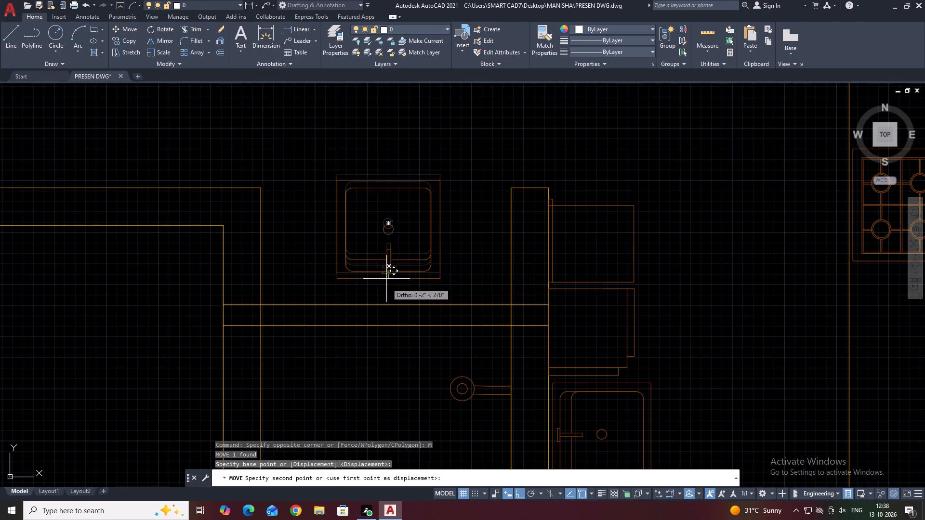
click(387, 296)
Copy the M.BED ROOM entrance door from the western completed plan to the east end of the new lower bedroom's north wall.
middle_drag(449, 241, 451, 314)
scroll(451, 315, down, 2)
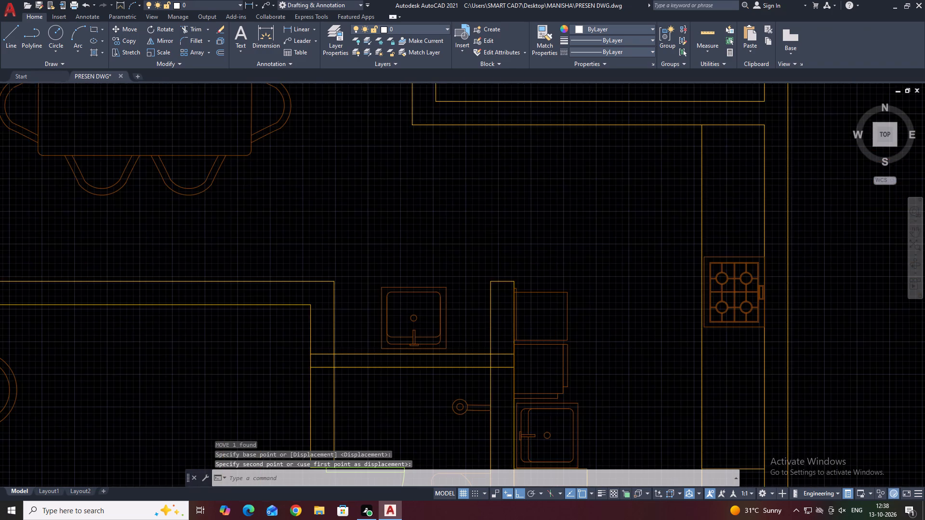
middle_drag(455, 325, 516, 330)
scroll(516, 330, down, 3)
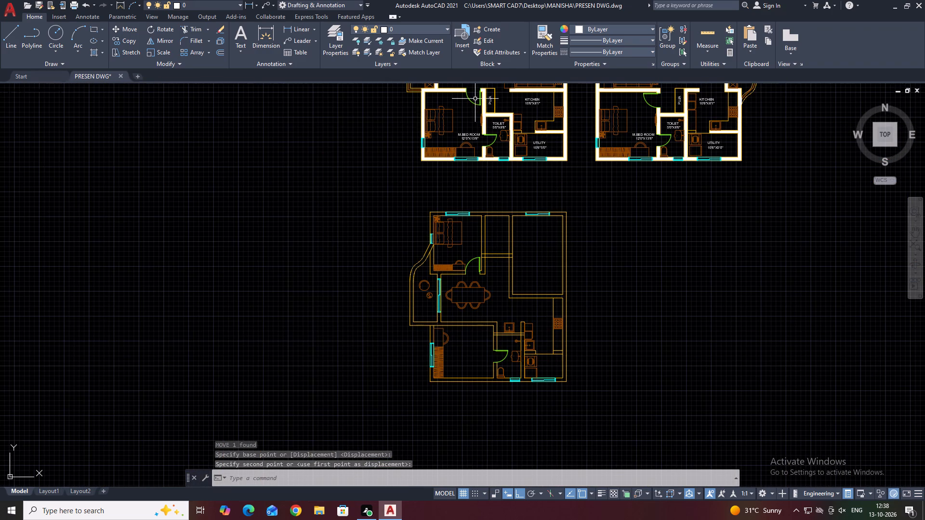
click(474, 103)
key(c)
text(O)
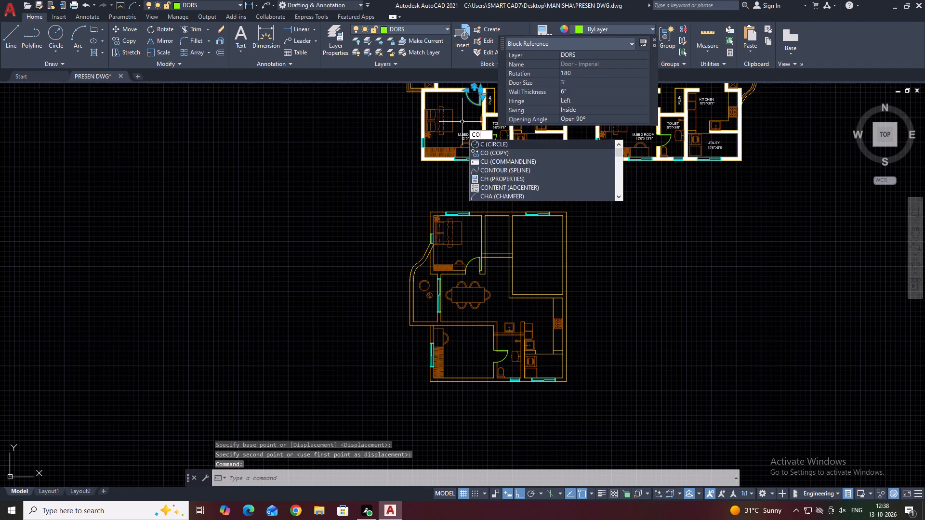
key(space)
click(478, 85)
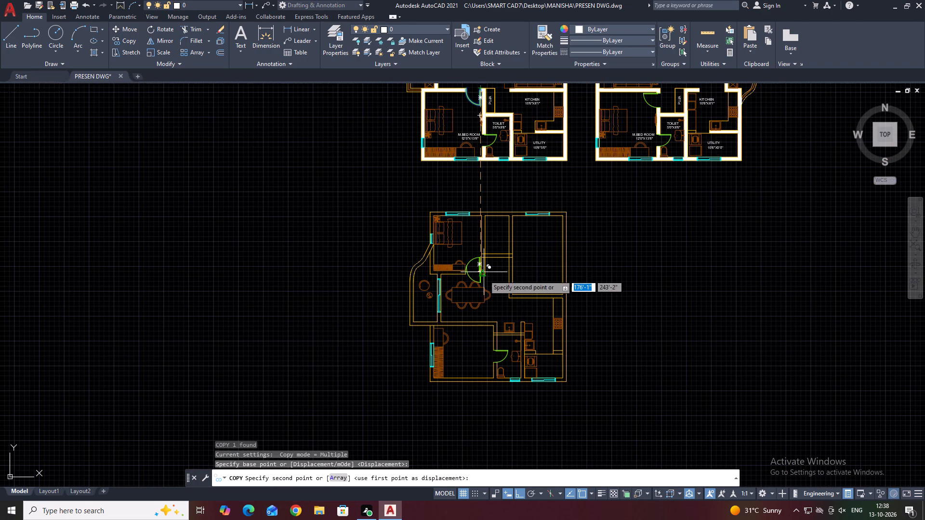
scroll(481, 314, up, 2)
click(503, 335)
key(Escape)
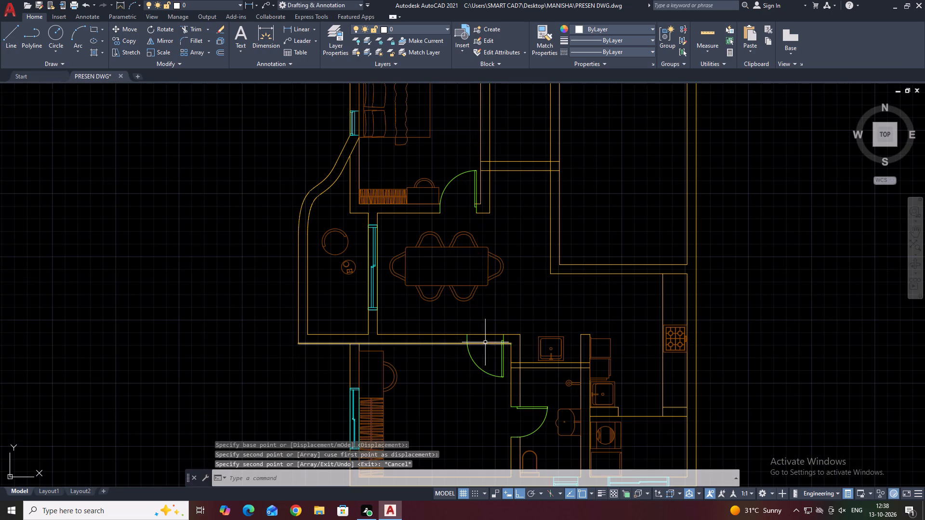
With Ortho off, copy the TV block from the eastern completed plan's living room north wall to the new lower bedroom's north wall.
middle_drag(530, 337, 491, 303)
scroll(483, 337, down, 2)
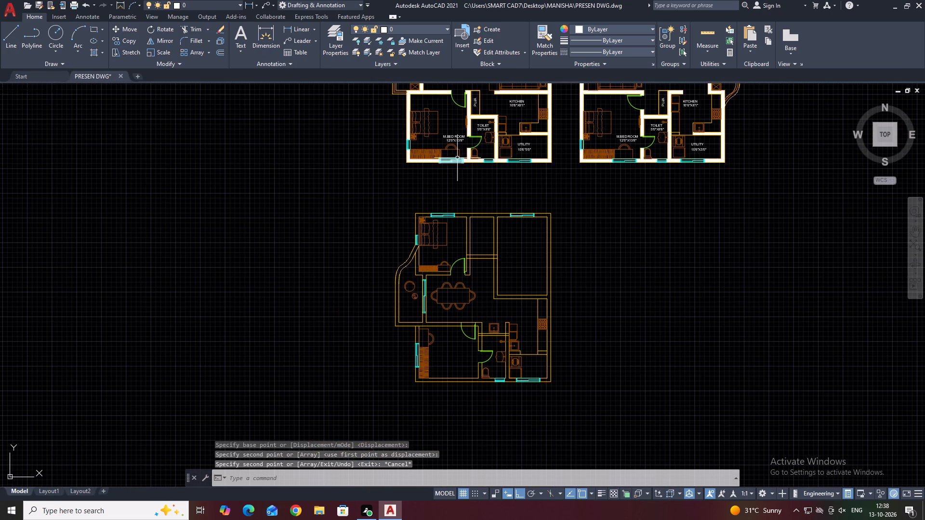
middle_drag(457, 157, 454, 256)
middle_drag(466, 195, 412, 397)
middle_drag(527, 361, 449, 253)
scroll(483, 244, up, 3)
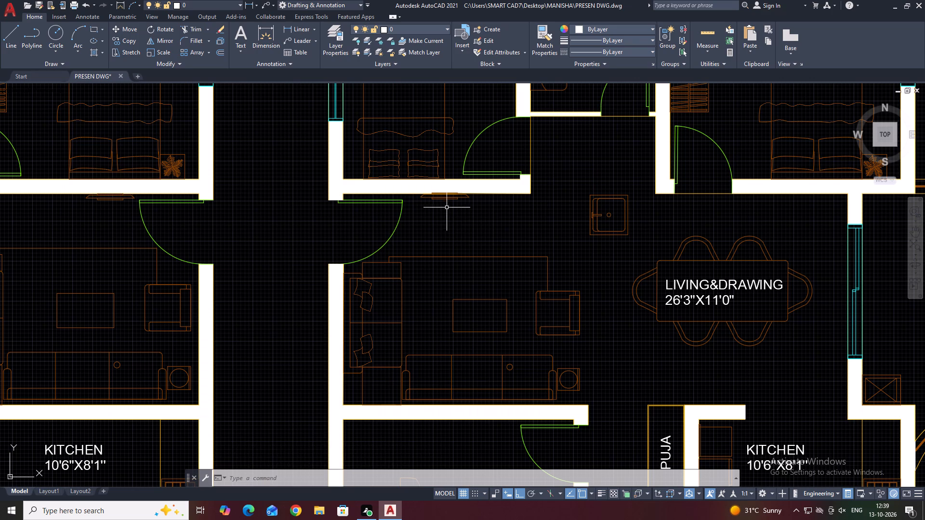
click(447, 200)
text(CO)
key(space)
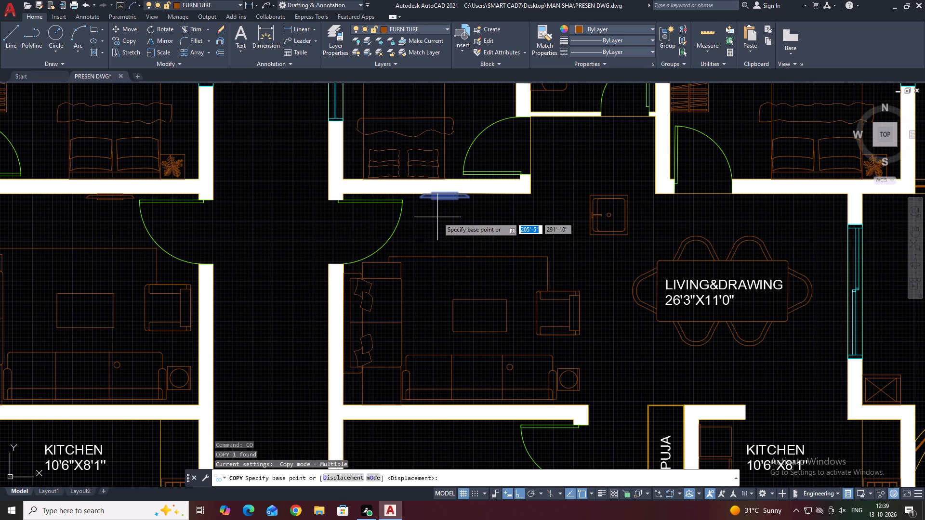
click(446, 192)
scroll(437, 216, down, 7)
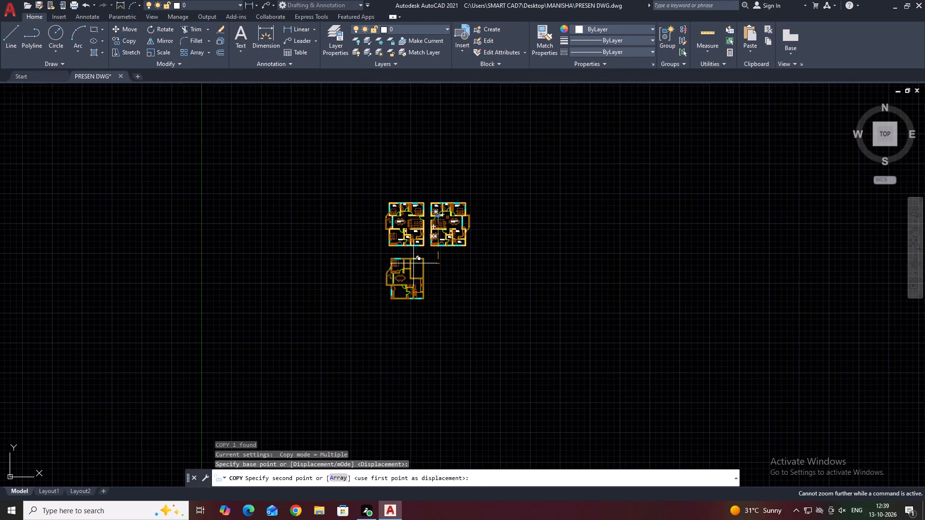
scroll(405, 280, up, 3)
key(F8)
scroll(387, 311, up, 3)
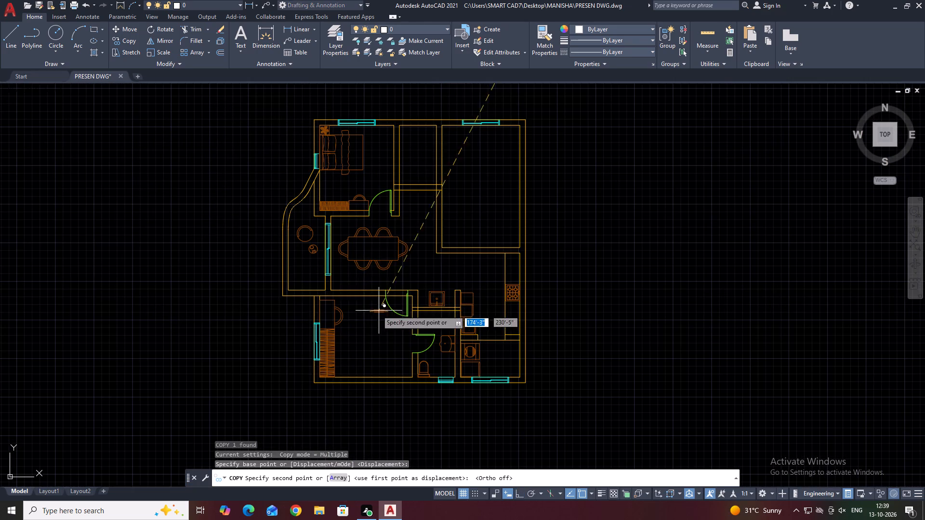
click(360, 298)
key(Escape)
Move the copied TV south by its back edge so it sits against the bedroom wall's inner line.
scroll(383, 293, up, 3)
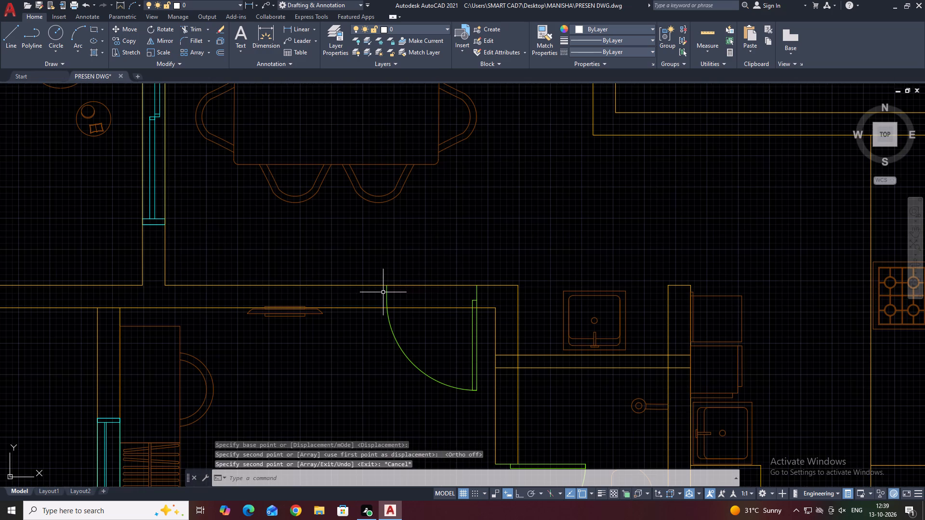
middle_drag(264, 329, 324, 284)
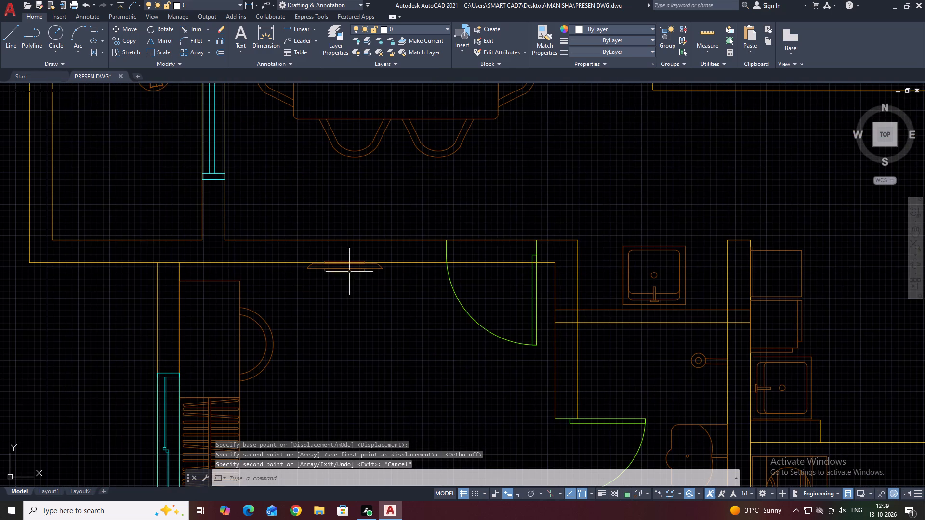
click(350, 271)
key(m)
key(space)
scroll(338, 259, up, 2)
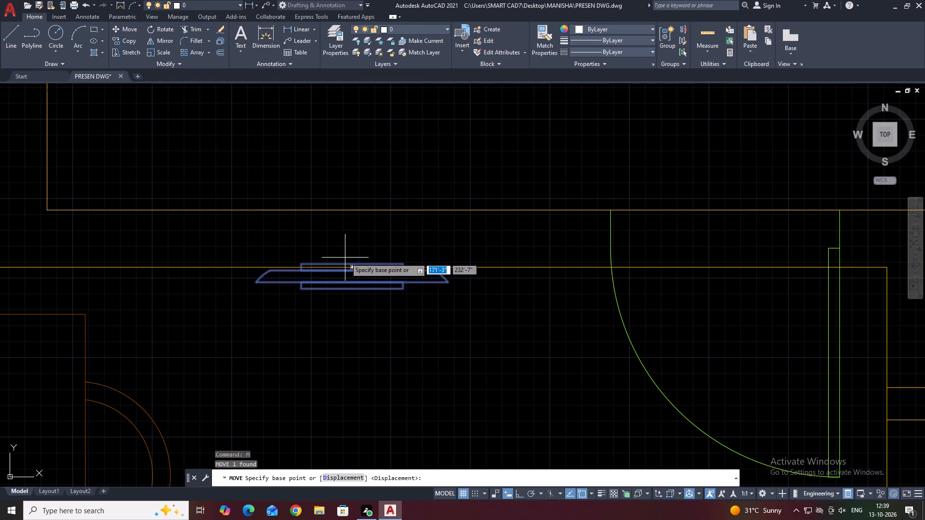
click(350, 263)
click(350, 269)
Trim the inner north wall line across the lower bedroom's door opening, including the leftover piece within the door leaf.
scroll(417, 278, down, 2)
middle_drag(501, 273, 478, 312)
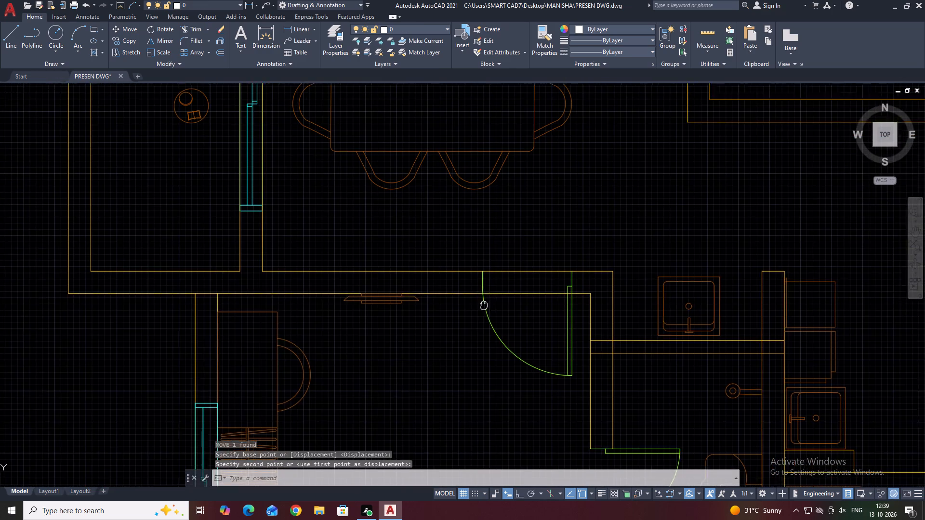
middle_drag(478, 312, 477, 312)
key(t)
key(r)
key(space)
click(511, 306)
drag(505, 331, 505, 335)
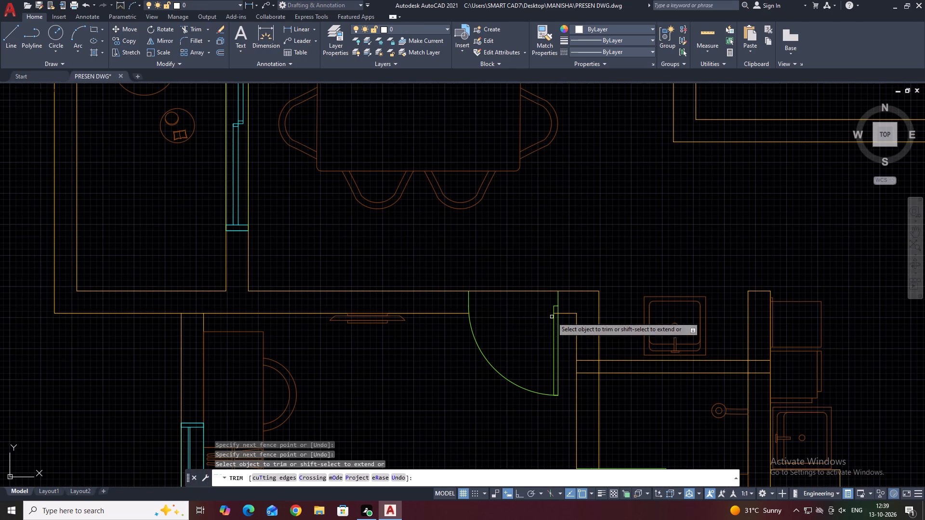
scroll(555, 314, up, 3)
click(555, 314)
click(555, 306)
scroll(440, 301, down, 6)
key(Escape)
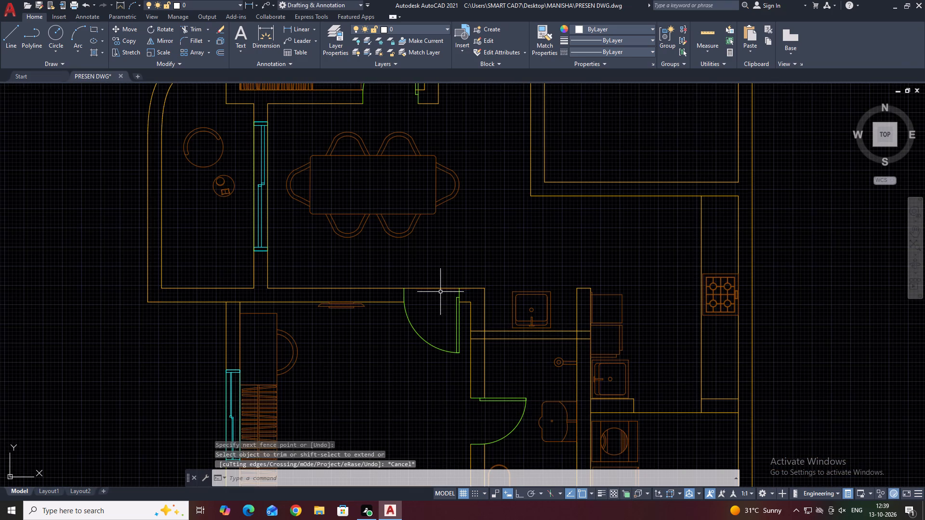
Copy the BED block from the eastern completed plan's STUDY to the middle of the new lower bedroom's south wall.
middle_drag(483, 289, 480, 236)
middle_drag(586, 291, 555, 248)
scroll(500, 267, down, 3)
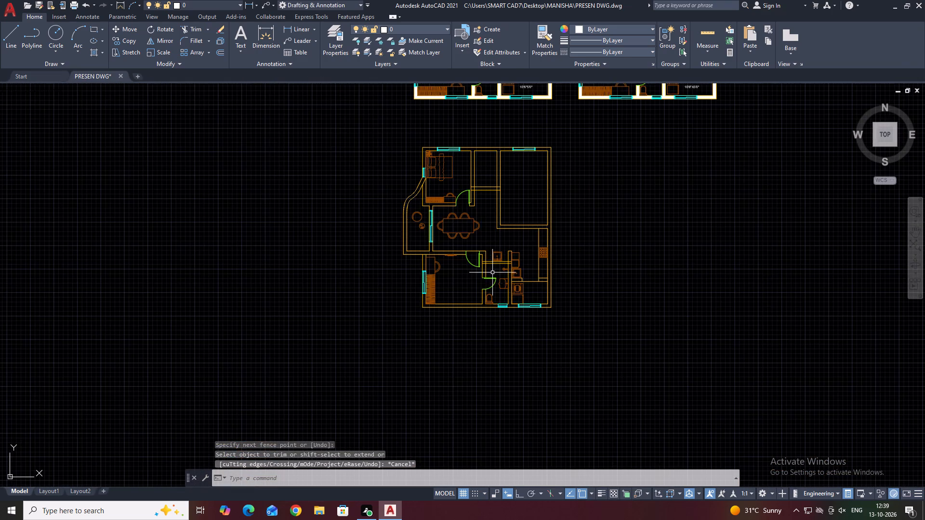
middle_drag(473, 217, 438, 340)
middle_drag(549, 185, 533, 320)
click(551, 222)
click(117, 38)
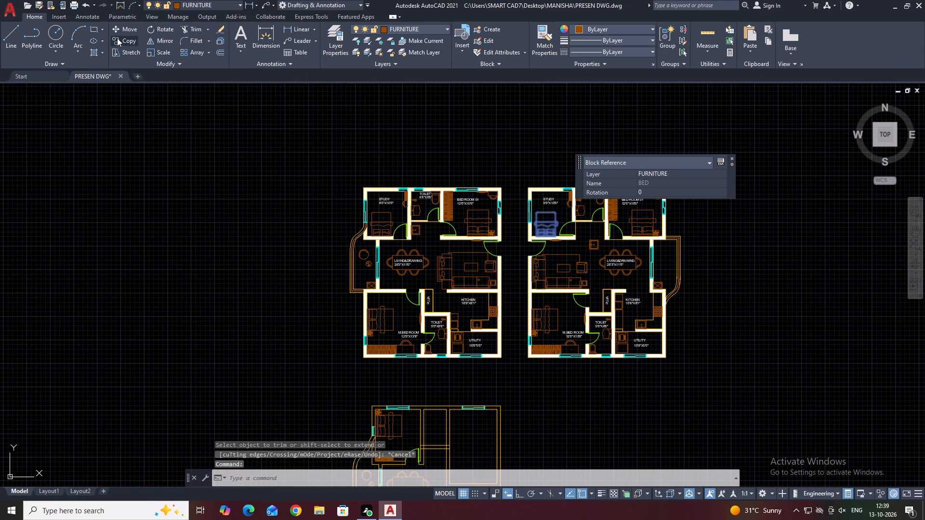
click(547, 237)
scroll(553, 166, down, 5)
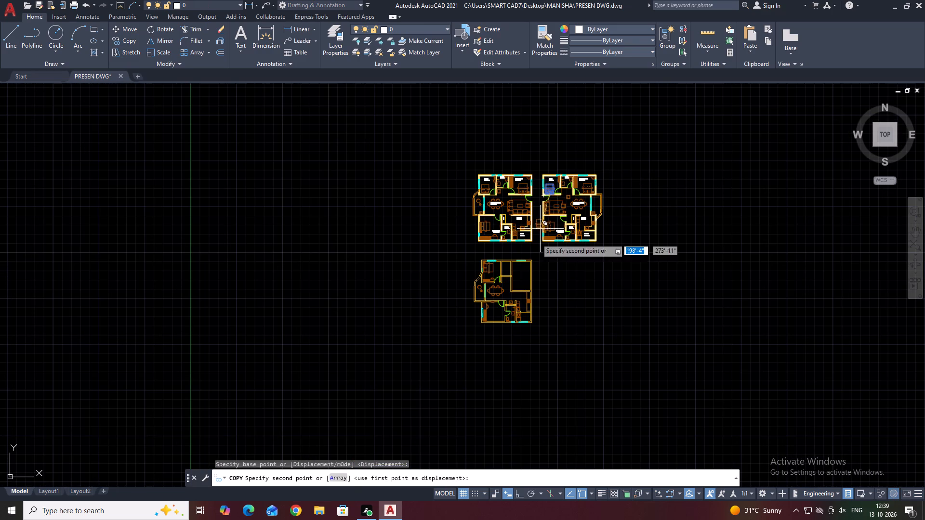
scroll(484, 296, up, 3)
scroll(501, 340, up, 2)
click(516, 394)
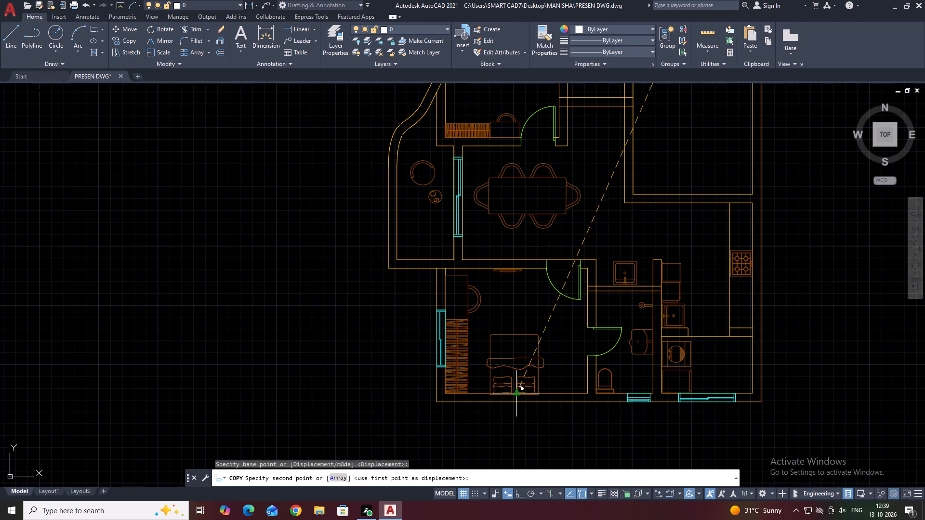
right_click(503, 306)
click(520, 320)
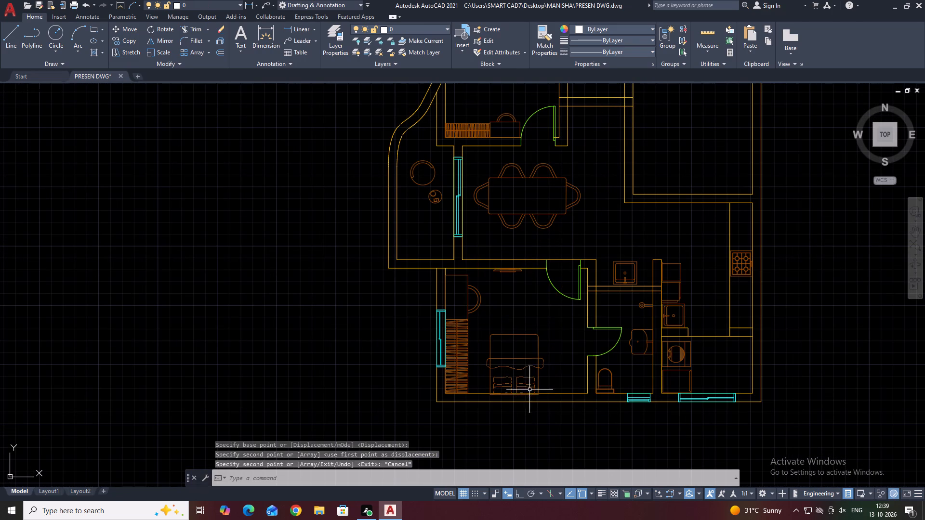
Move the copied bed north by its headboard midpoint onto the inner line of the bedroom's south wall.
middle_drag(530, 388, 481, 311)
scroll(473, 315, up, 3)
drag(597, 248, 588, 245)
drag(521, 241, 505, 233)
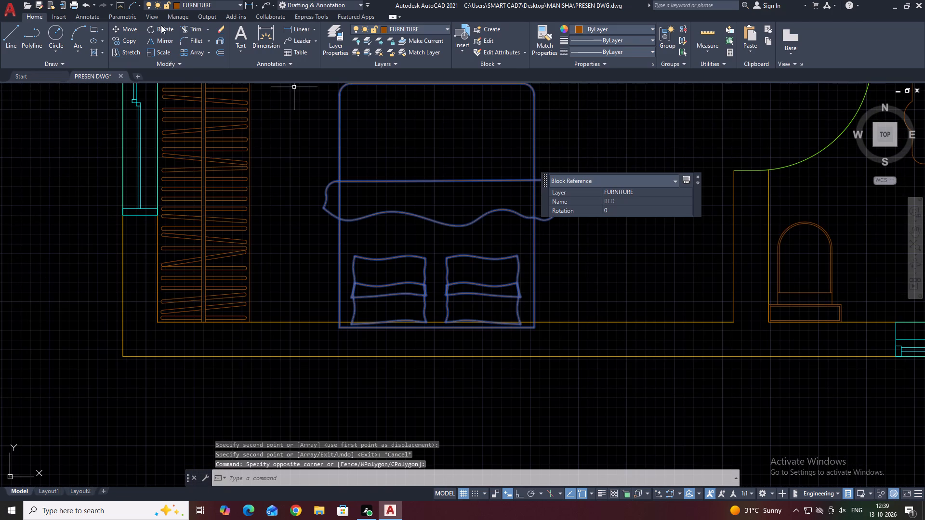
click(130, 29)
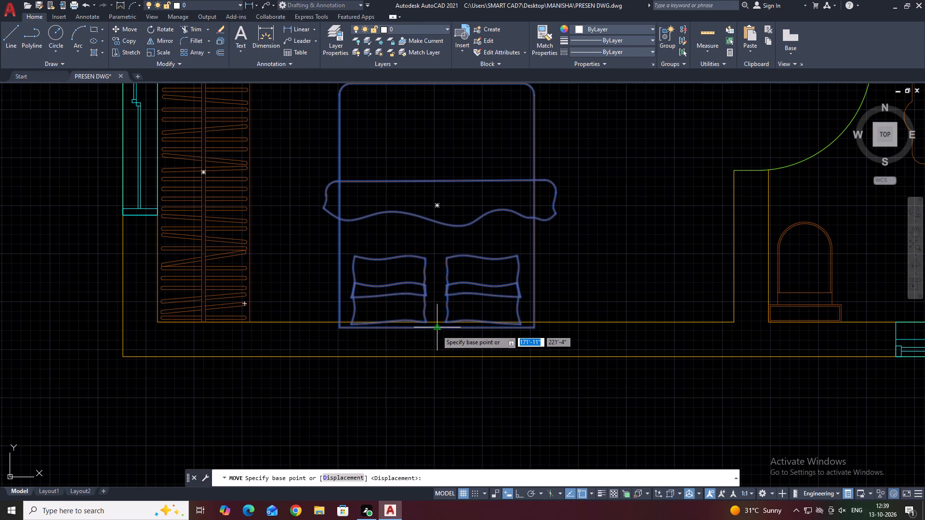
click(436, 330)
click(436, 322)
scroll(507, 270, down, 2)
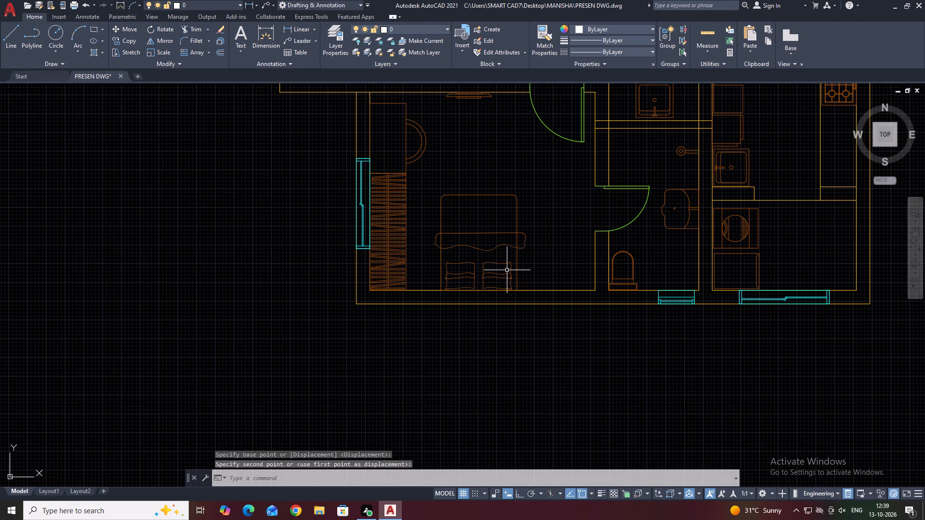
Trim the outer north wall line across the lower bedroom's door opening.
middle_drag(536, 226, 453, 349)
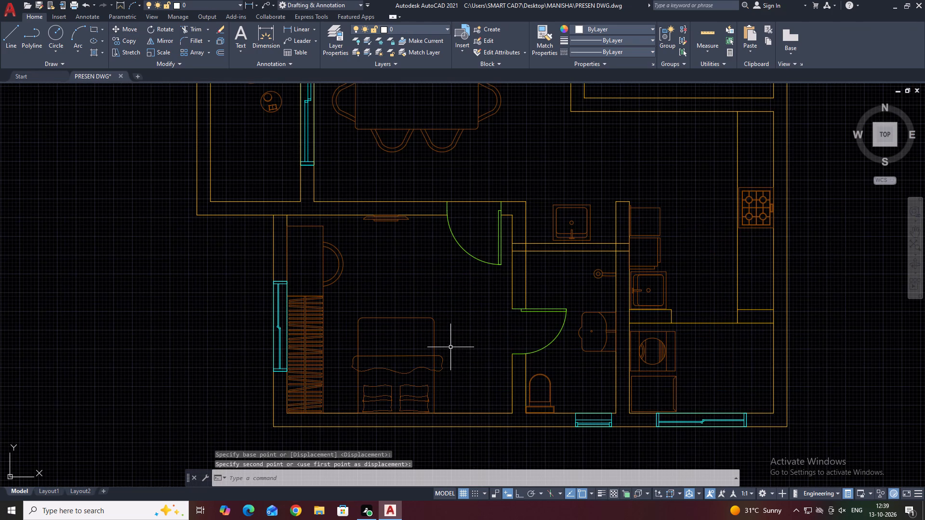
middle_drag(500, 277, 461, 323)
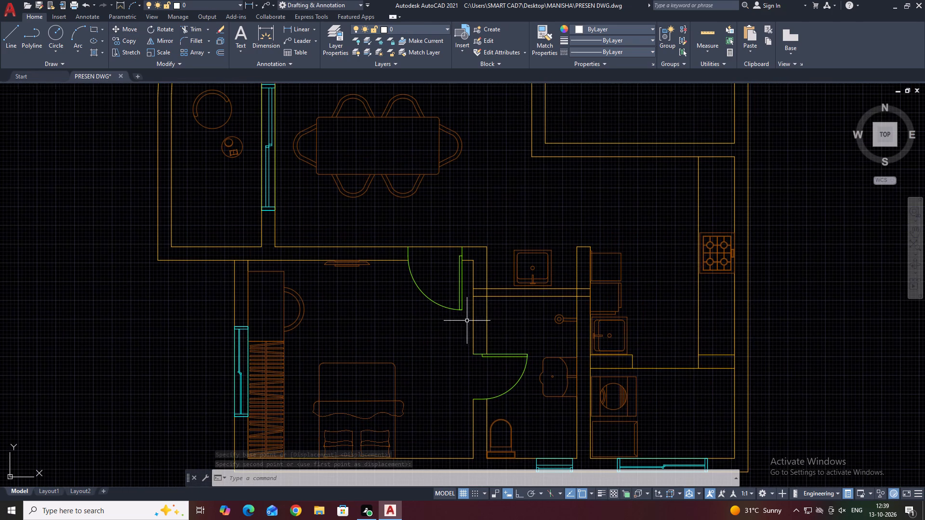
click(198, 29)
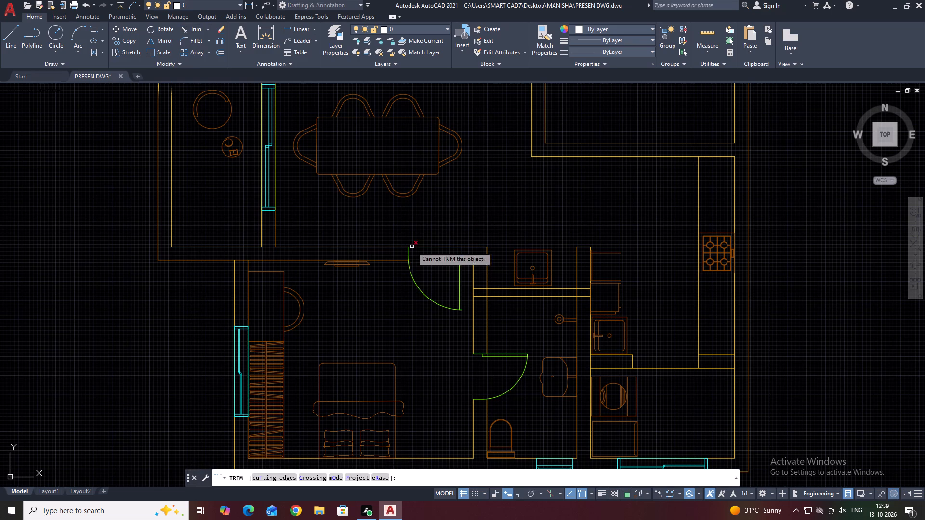
click(415, 249)
click(423, 234)
Trim the washbasin partition's two lines where they run through the toilet's west and east walls.
click(481, 284)
click(480, 309)
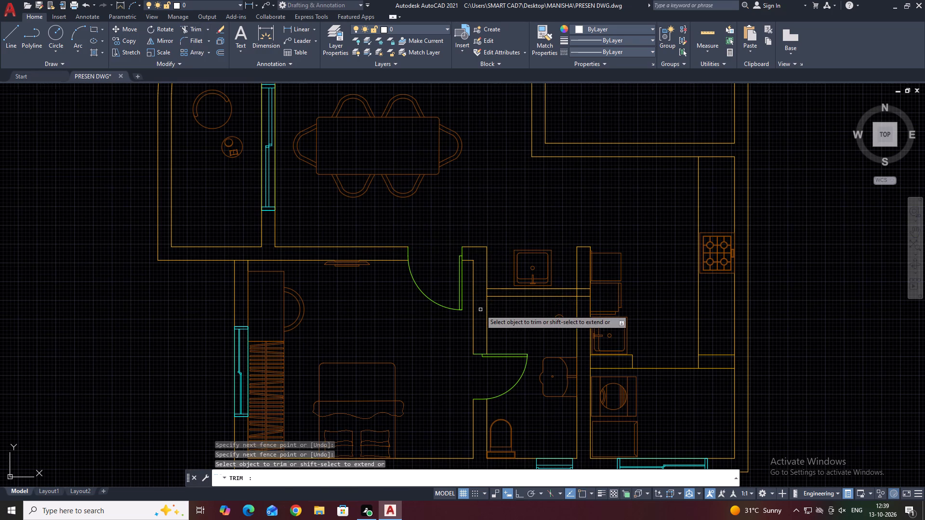
middle_drag(463, 254, 368, 239)
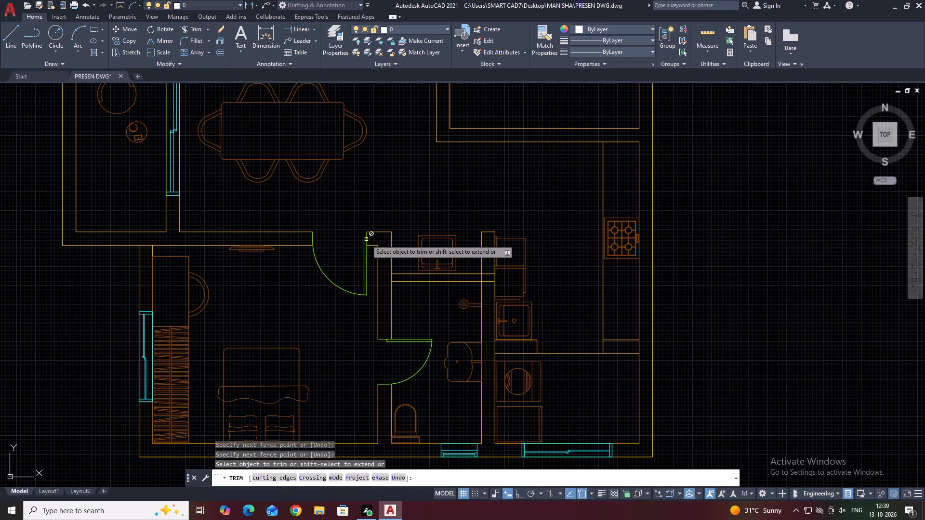
middle_drag(567, 249, 527, 241)
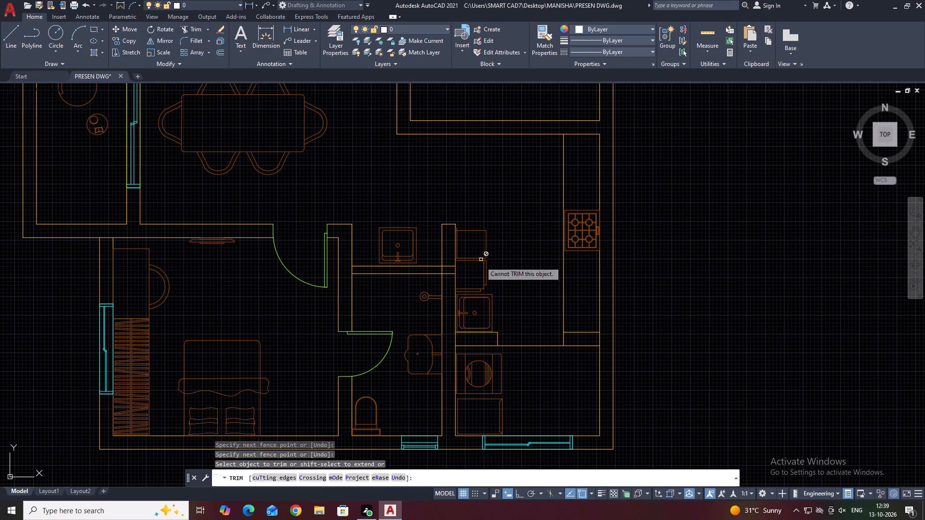
scroll(430, 271, up, 2)
click(476, 235)
click(471, 297)
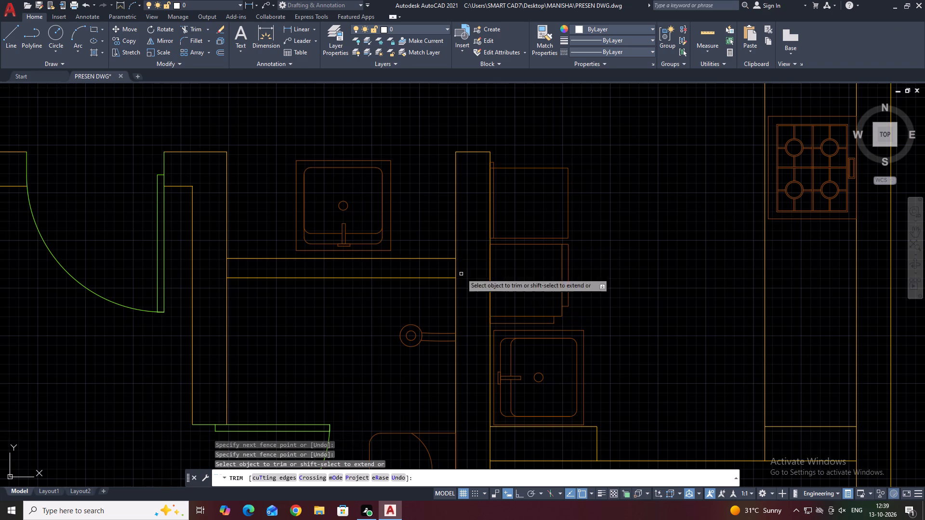
scroll(455, 259, down, 4)
middle_drag(453, 180, 455, 248)
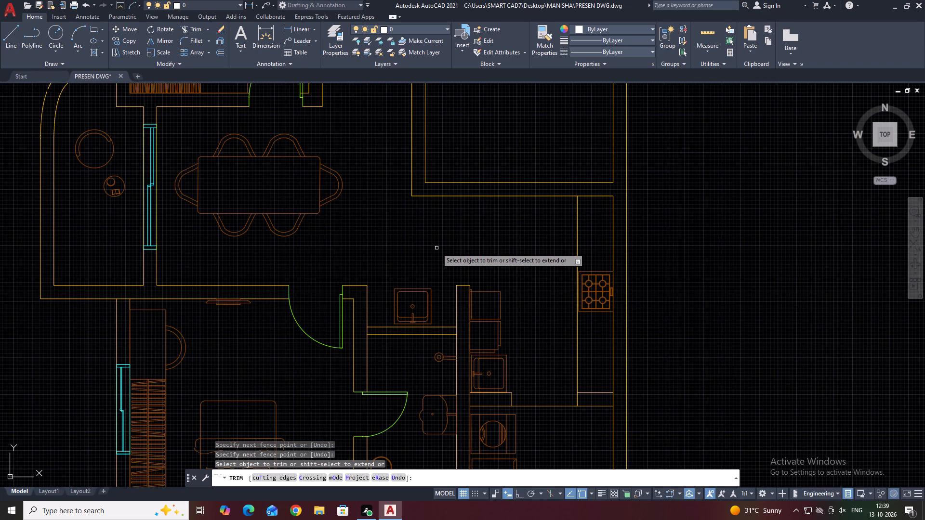
right_click(423, 227)
click(446, 245)
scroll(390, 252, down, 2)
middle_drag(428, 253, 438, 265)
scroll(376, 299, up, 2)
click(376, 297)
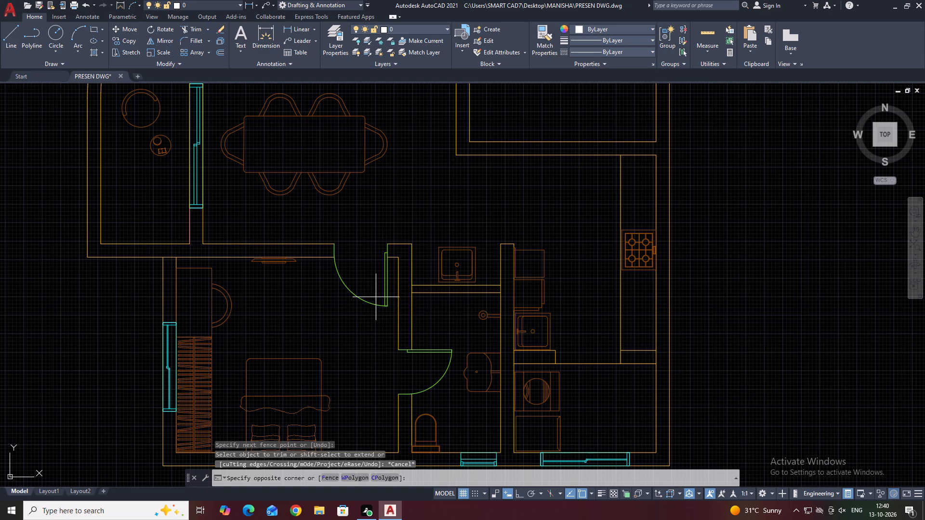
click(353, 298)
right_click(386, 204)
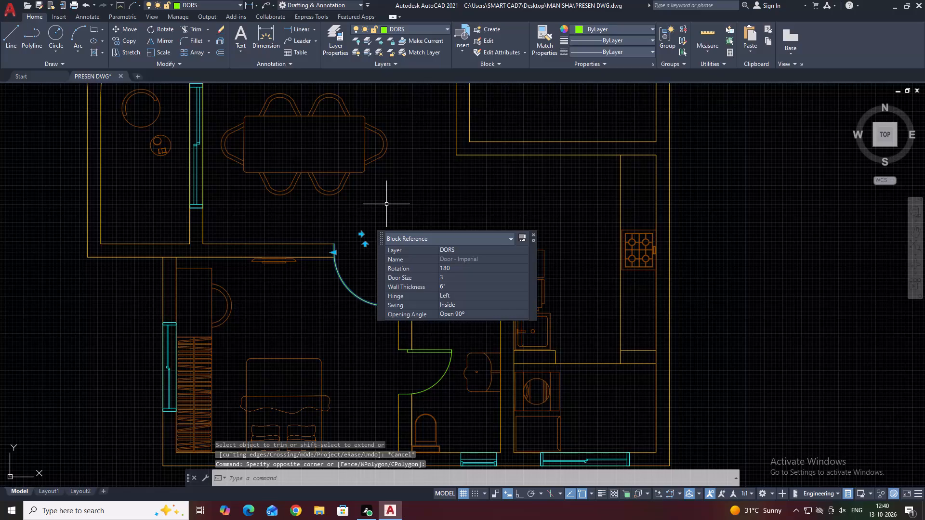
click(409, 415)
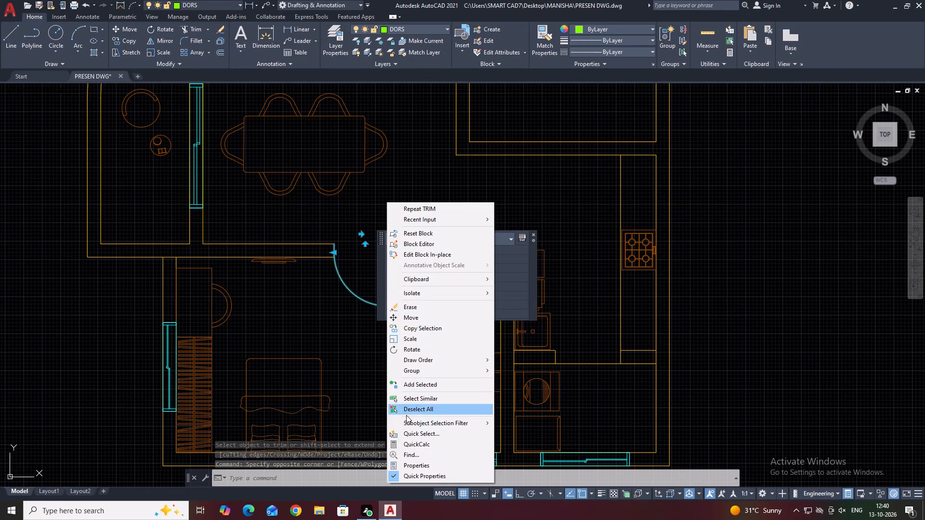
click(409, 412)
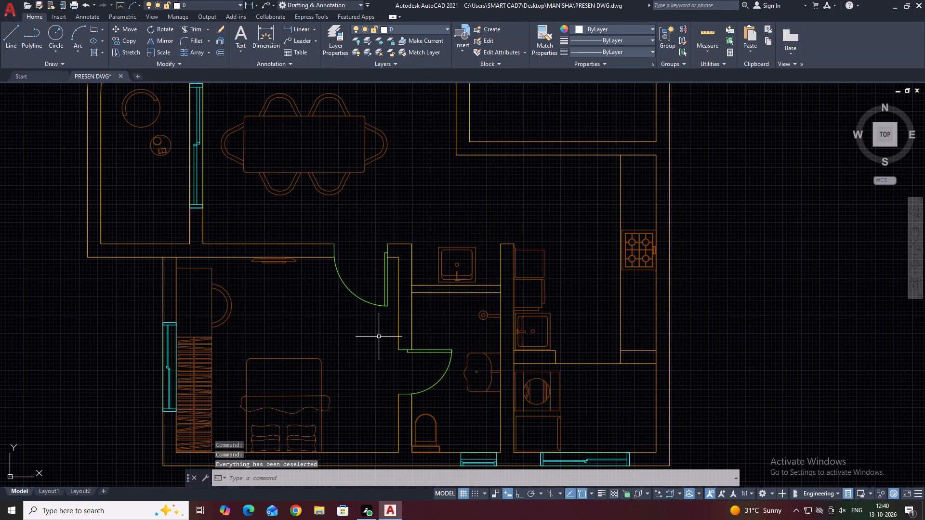
Examine the walls and fixtures around the new plan's toilet, kitchen and utility area.
middle_drag(481, 354, 397, 347)
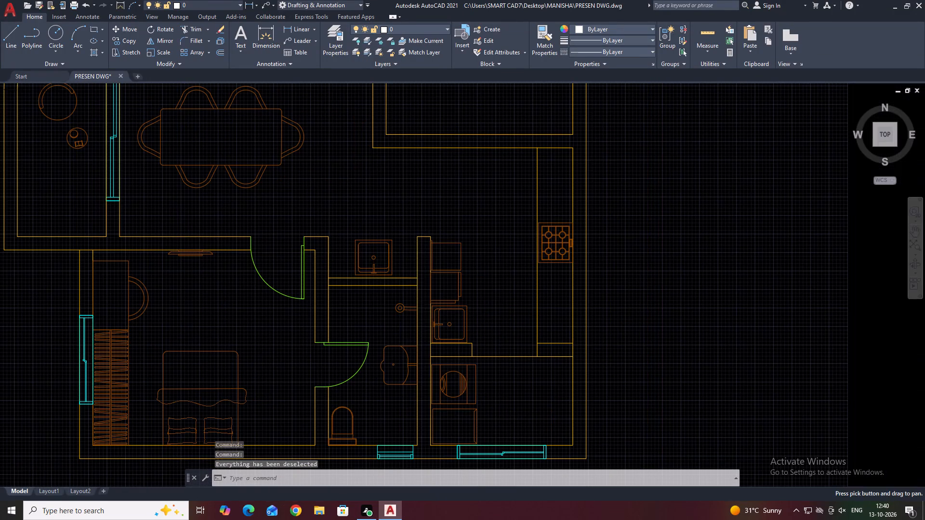
scroll(431, 272, up, 2)
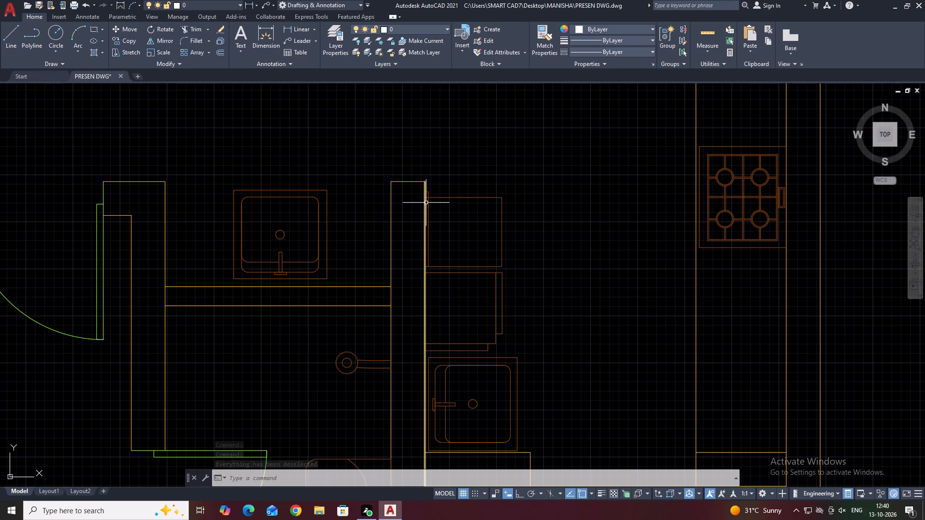
scroll(426, 203, down, 1)
middle_drag(582, 230, 471, 248)
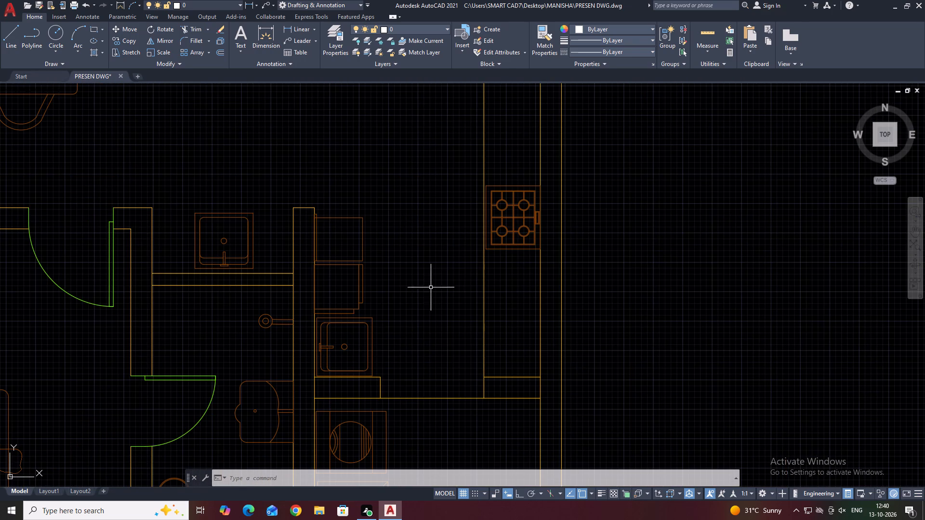
scroll(369, 268, down, 2)
middle_drag(423, 196, 432, 242)
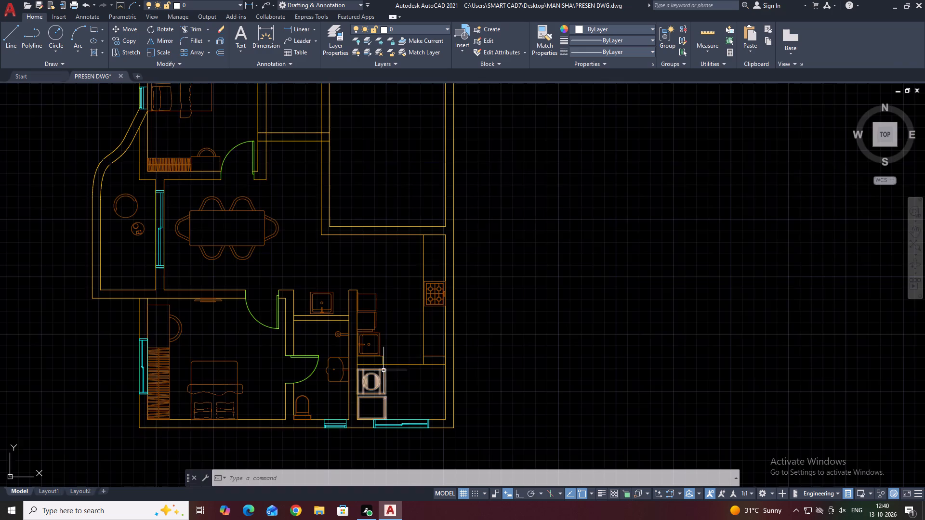
scroll(382, 369, up, 3)
scroll(356, 315, down, 2)
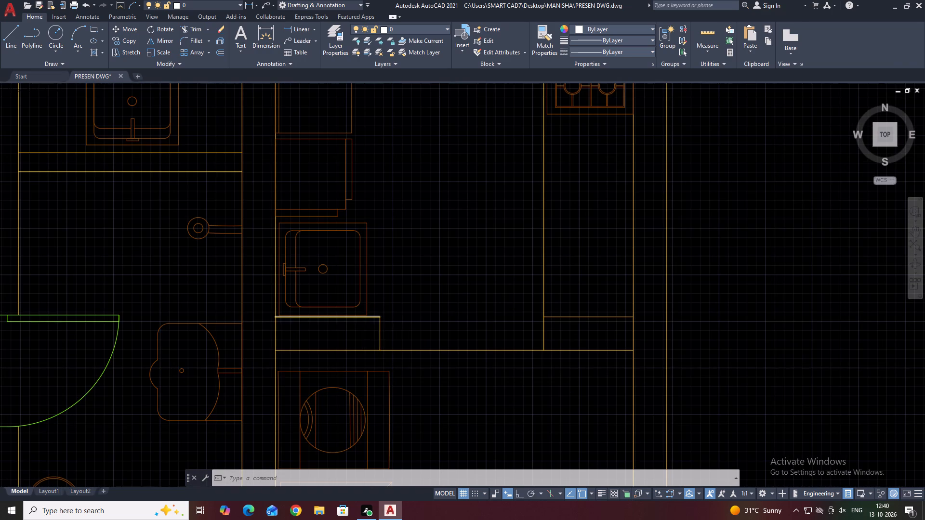
scroll(356, 315, down, 1)
middle_drag(380, 280, 385, 311)
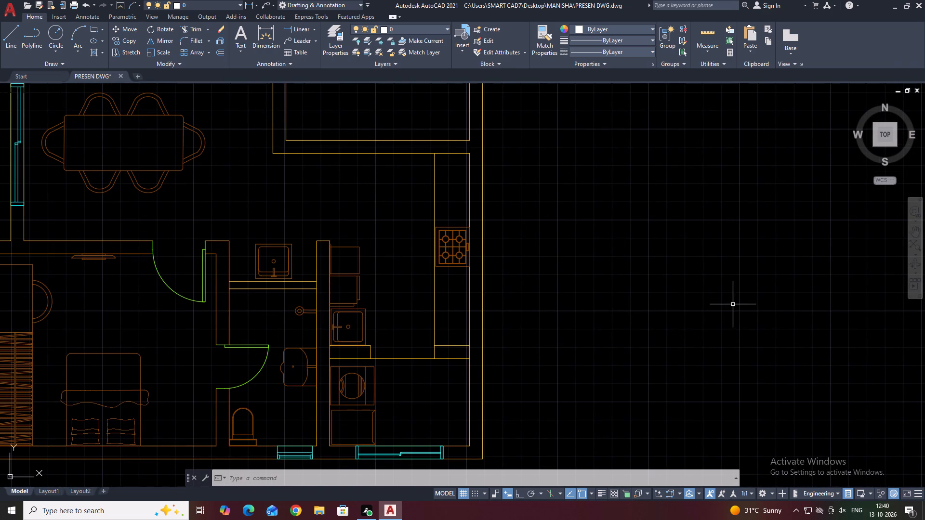
Trim the crossing lines where the small northern room's south wall meets the upper bedroom's east wall, opening the wall junction.
scroll(500, 259, down, 4)
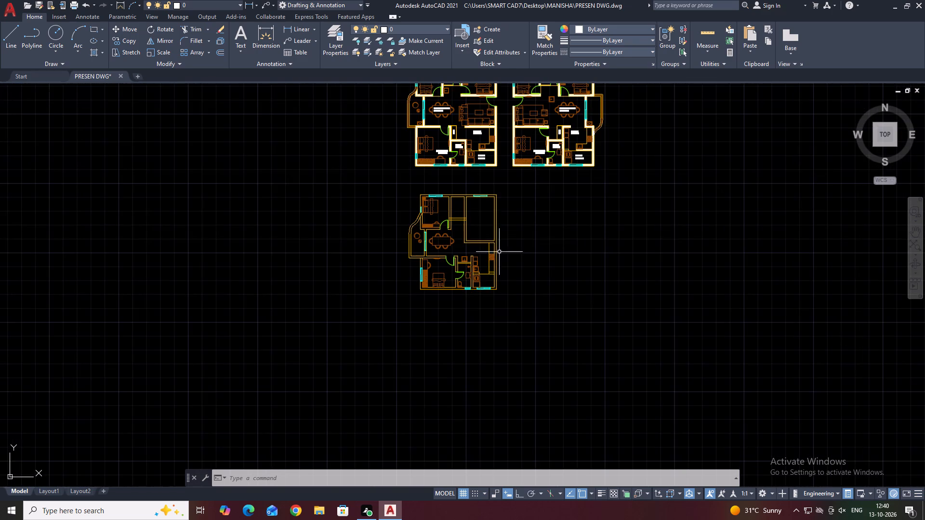
middle_drag(492, 228, 492, 245)
scroll(475, 262, up, 2)
middle_drag(473, 265, 476, 279)
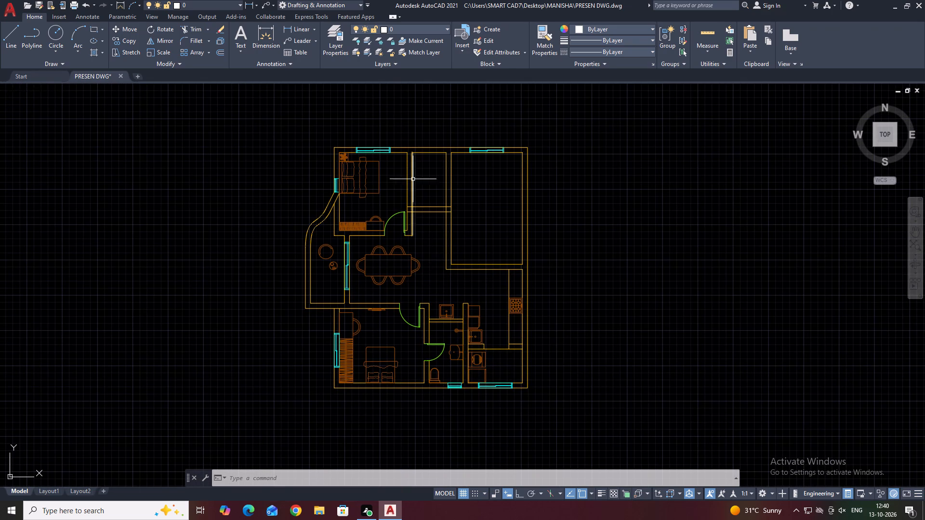
scroll(420, 214, up, 3)
key(t)
text(R)
key(space)
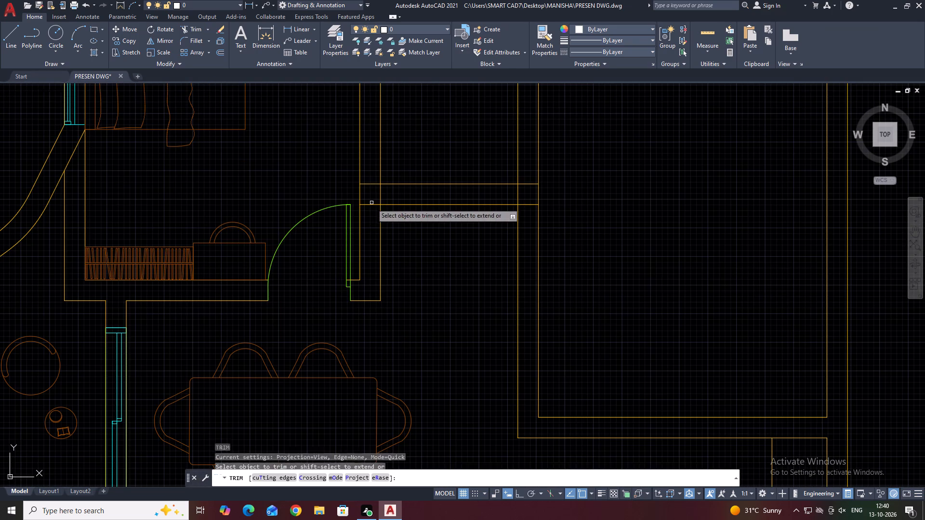
scroll(371, 203, up, 3)
click(371, 217)
click(426, 168)
click(376, 144)
click(371, 173)
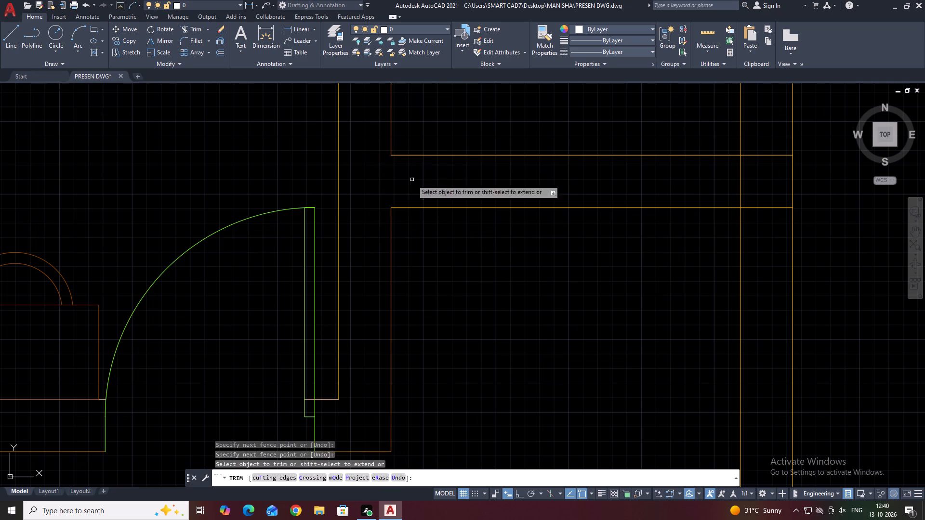
Trim the crossing lines where the small northern room's south wall meets the large northeastern room's west wall.
middle_drag(578, 169, 361, 205)
click(501, 221)
click(553, 180)
drag(553, 179, 554, 180)
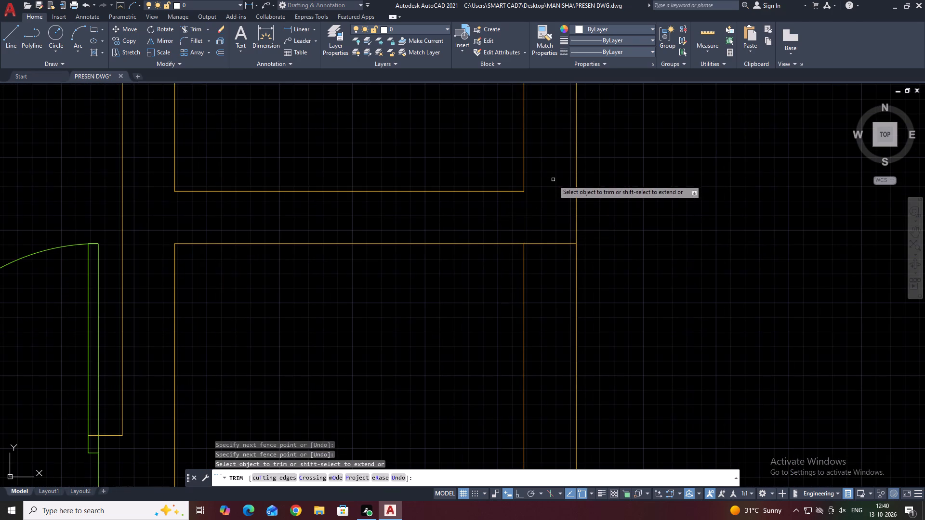
drag(554, 180, 555, 190)
click(553, 269)
click(547, 213)
key(Escape)
Copy the entrance door from the western completed plan's LIVING&DRAWING room onto the outer line of the new plan's east wall.
scroll(520, 224, down, 6)
middle_drag(625, 265, 551, 226)
middle_drag(680, 302, 640, 290)
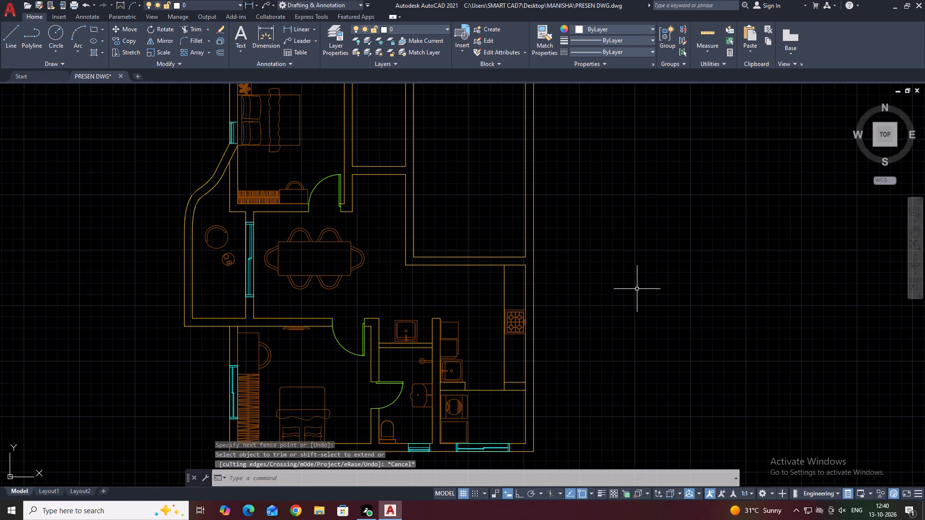
middle_drag(361, 257, 368, 269)
scroll(315, 241, down, 2)
middle_drag(381, 130, 381, 245)
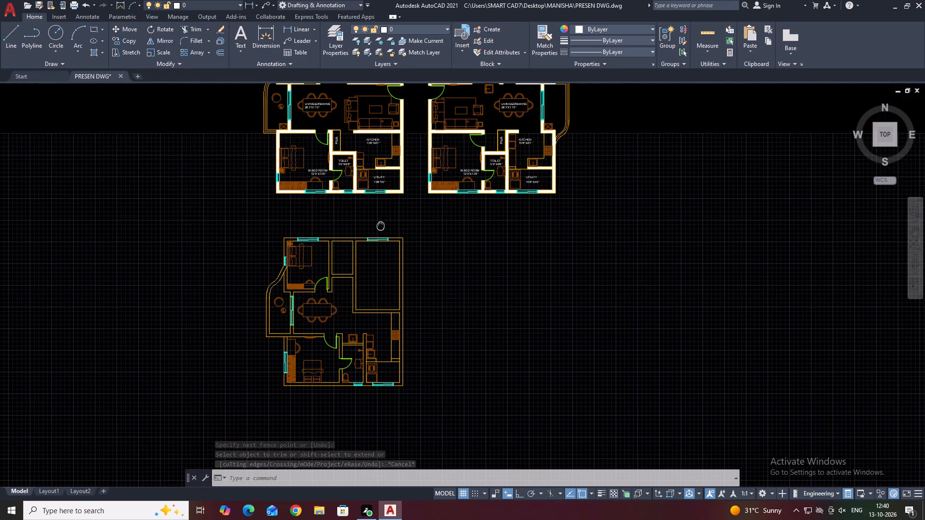
middle_drag(381, 245, 384, 279)
scroll(390, 167, up, 2)
click(392, 200)
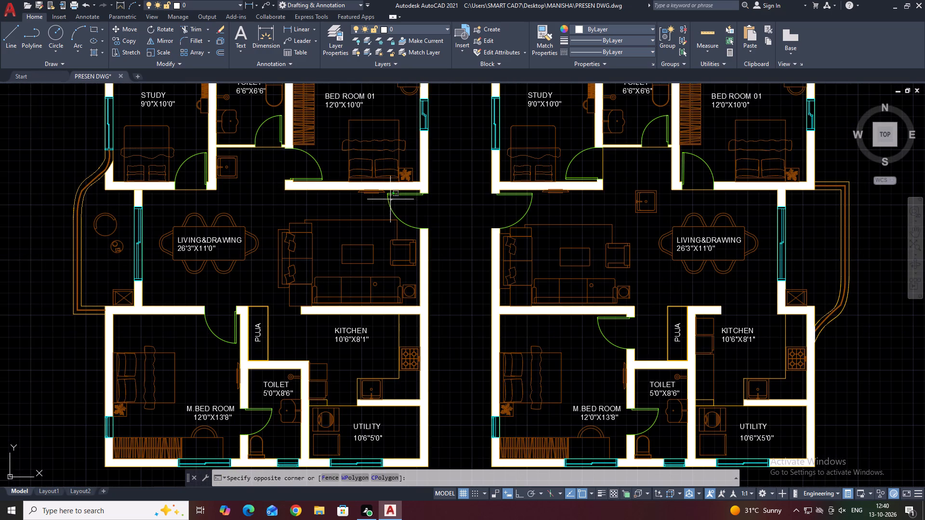
click(386, 197)
click(129, 39)
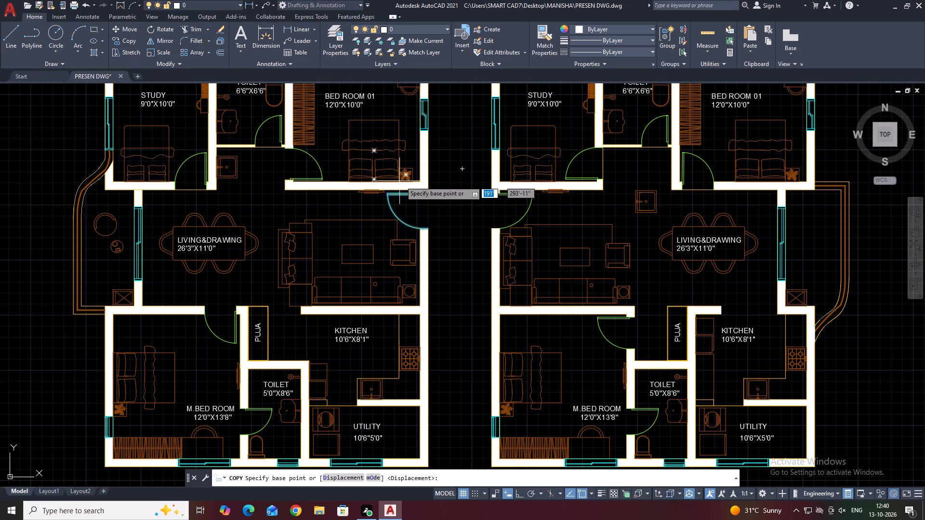
click(429, 195)
scroll(434, 185, down, 5)
scroll(431, 284, up, 2)
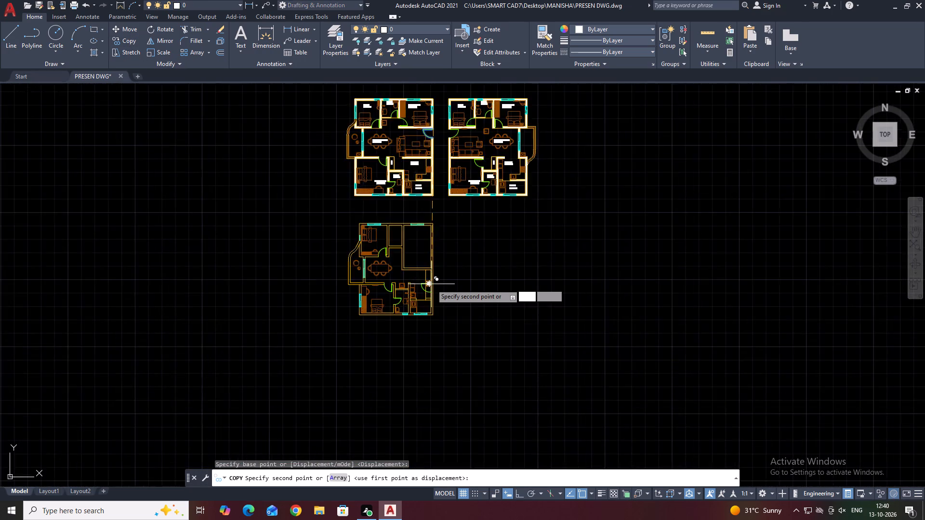
scroll(430, 265, up, 3)
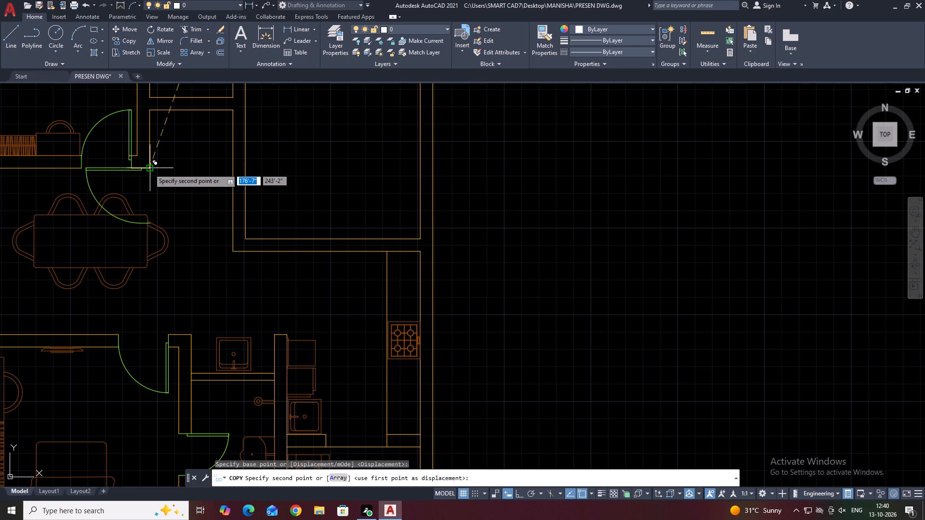
click(432, 170)
key(Escape)
key(Escape)
middle_drag(249, 166, 264, 179)
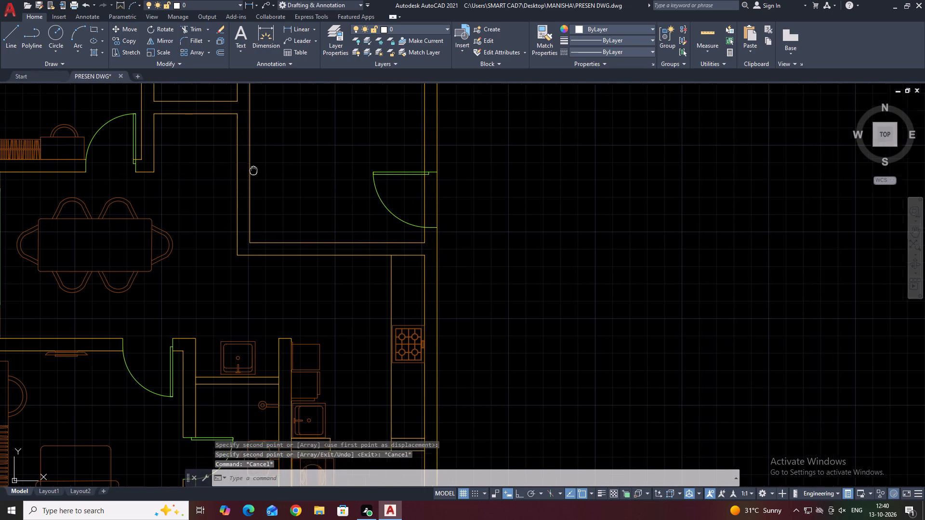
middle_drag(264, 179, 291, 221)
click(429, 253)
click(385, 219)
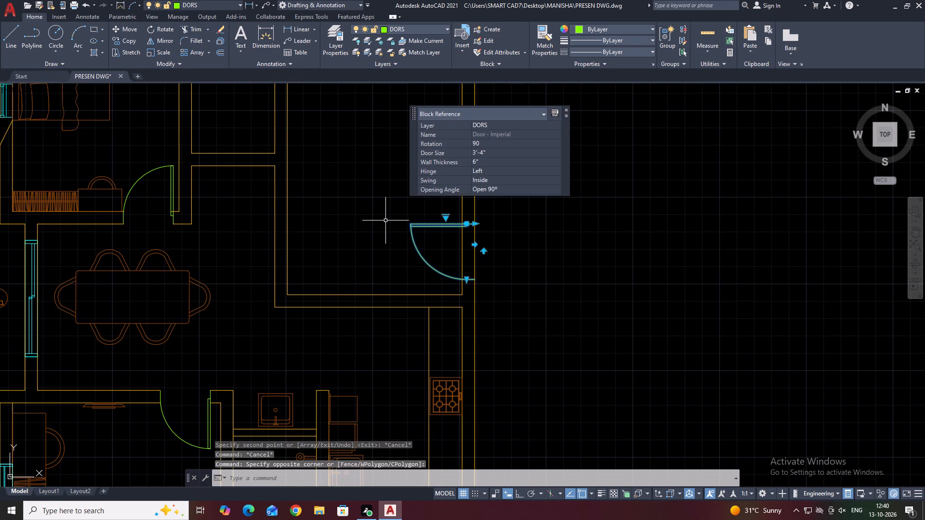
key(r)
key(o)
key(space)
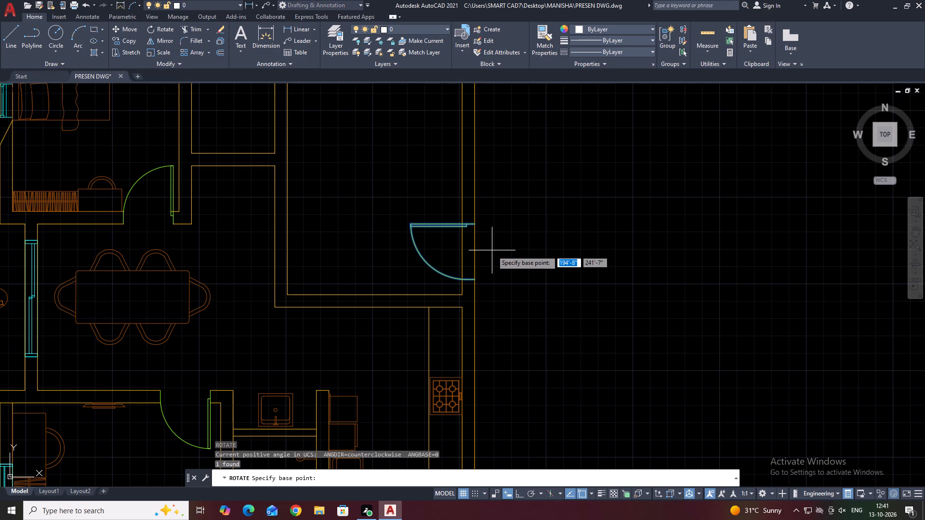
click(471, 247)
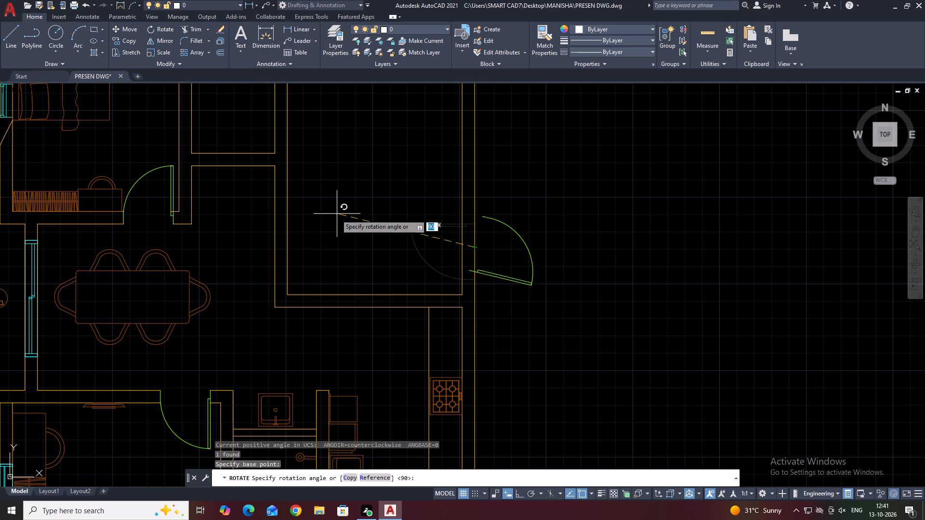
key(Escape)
Mirror the copied entrance door about a horizontal line through the middle of its opening, erasing the source door.
click(380, 226)
drag(434, 221, 408, 165)
click(425, 240)
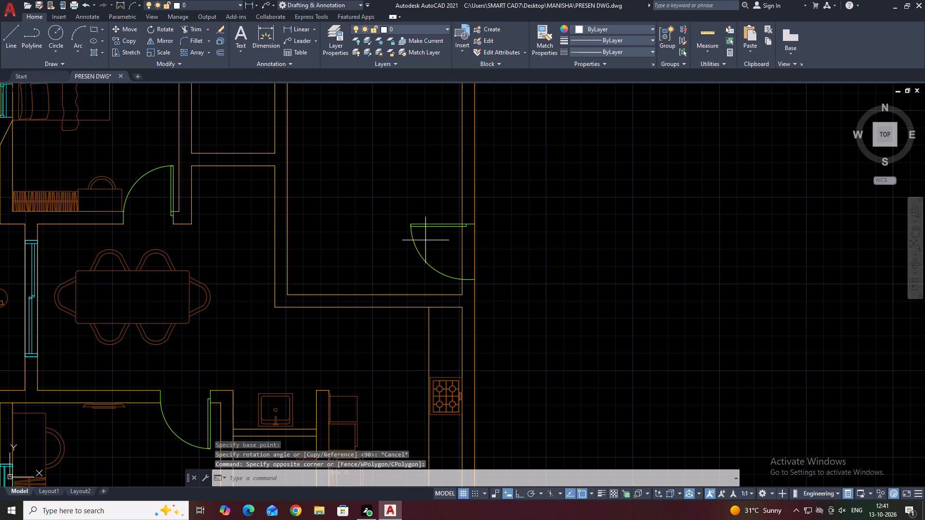
click(400, 189)
text(MI)
key(space)
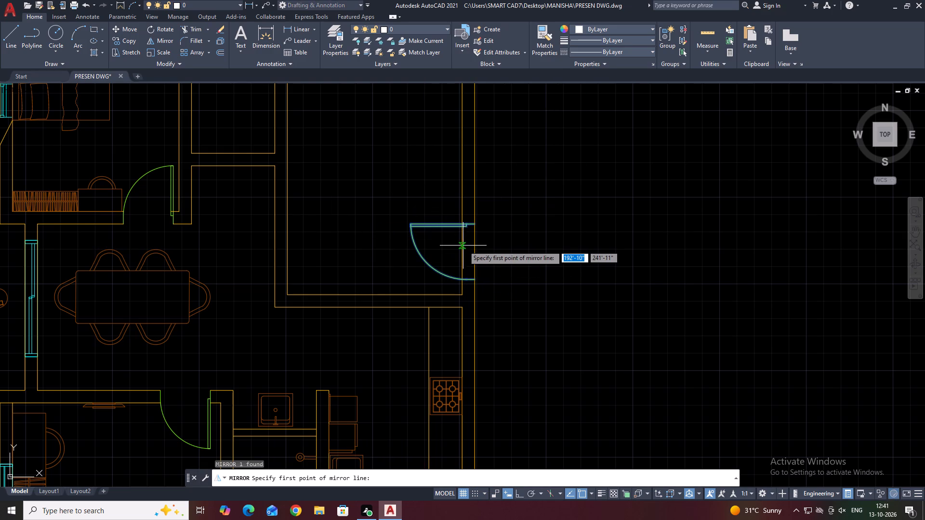
click(462, 249)
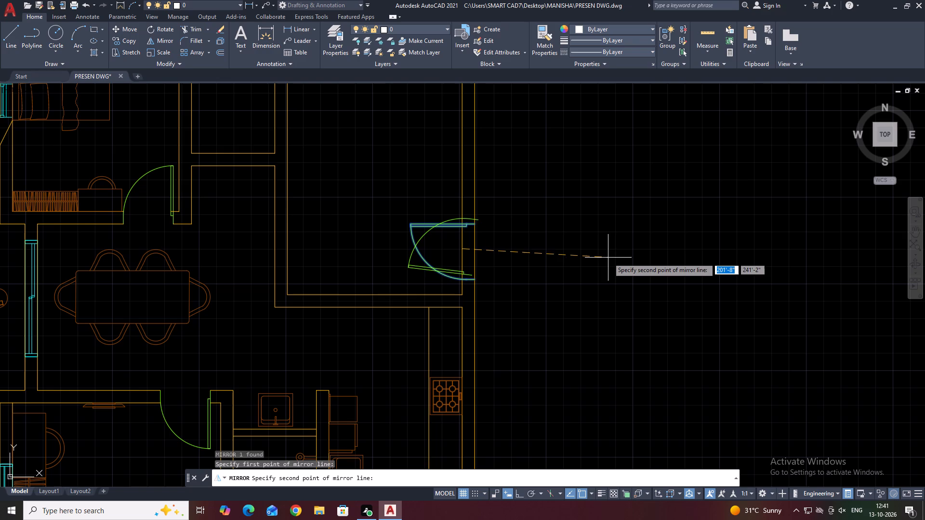
key(F8)
click(608, 254)
drag(625, 278, 608, 254)
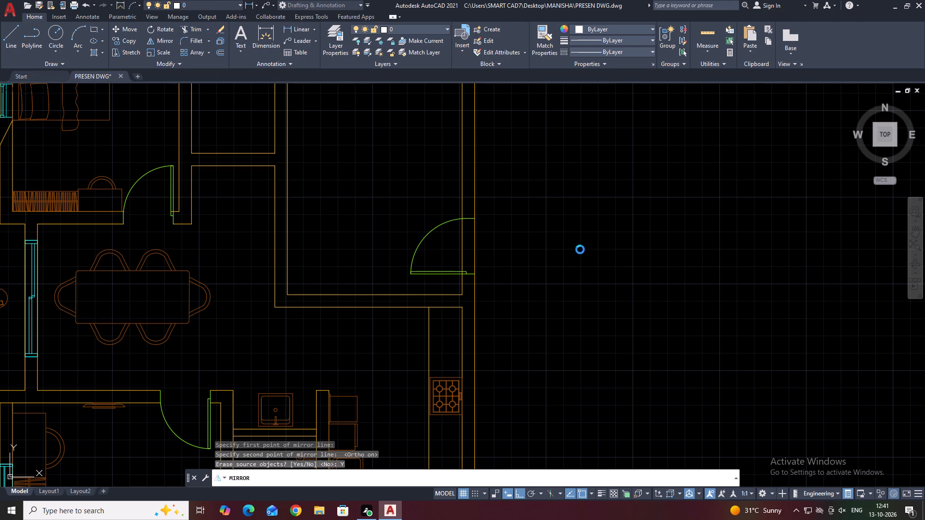
Trim the east wall's two lines inside the entrance door opening.
scroll(462, 276, up, 2)
middle_drag(484, 259, 492, 272)
text(TR)
key(space)
click(426, 231)
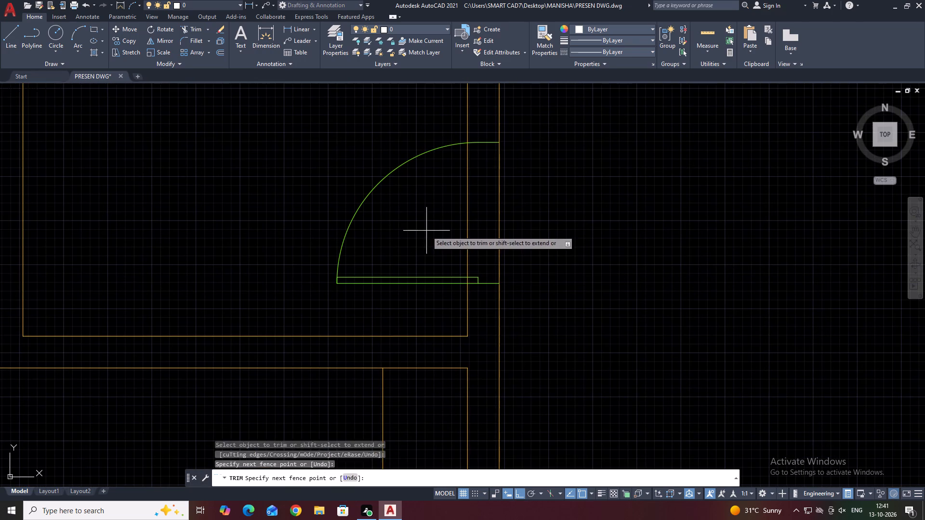
click(527, 216)
scroll(441, 189, down, 5)
key(Escape)
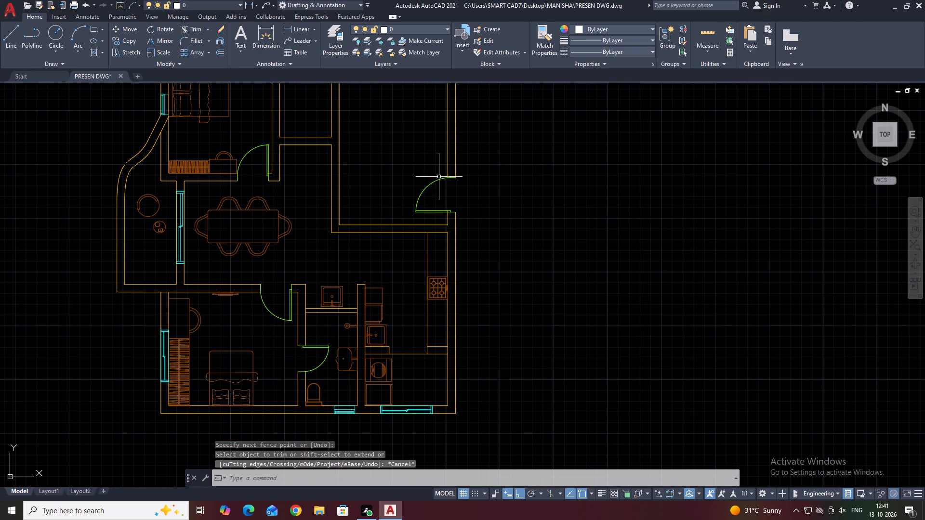
Draw a horizontal line from the wall corner beside the upper bedroom door east across the northeastern room's west wall.
middle_drag(429, 173, 496, 303)
middle_drag(392, 281, 396, 285)
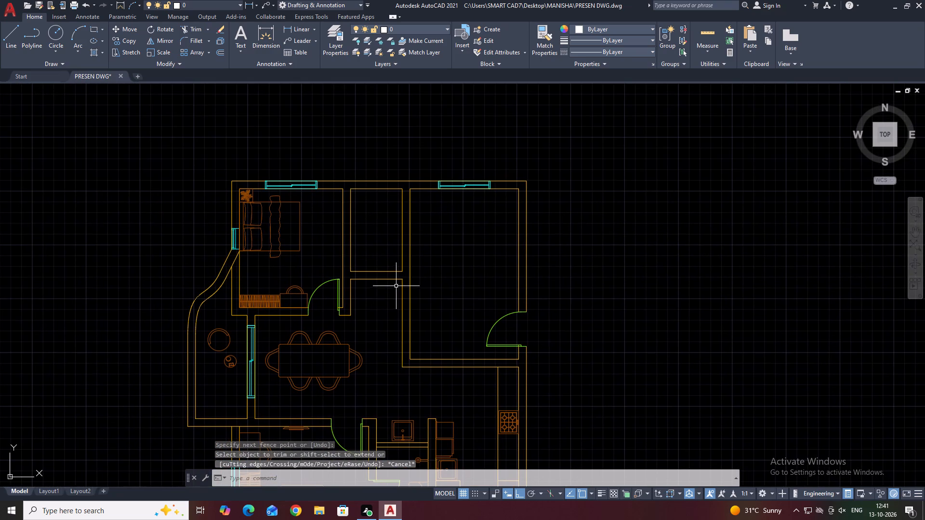
key(l)
key(space)
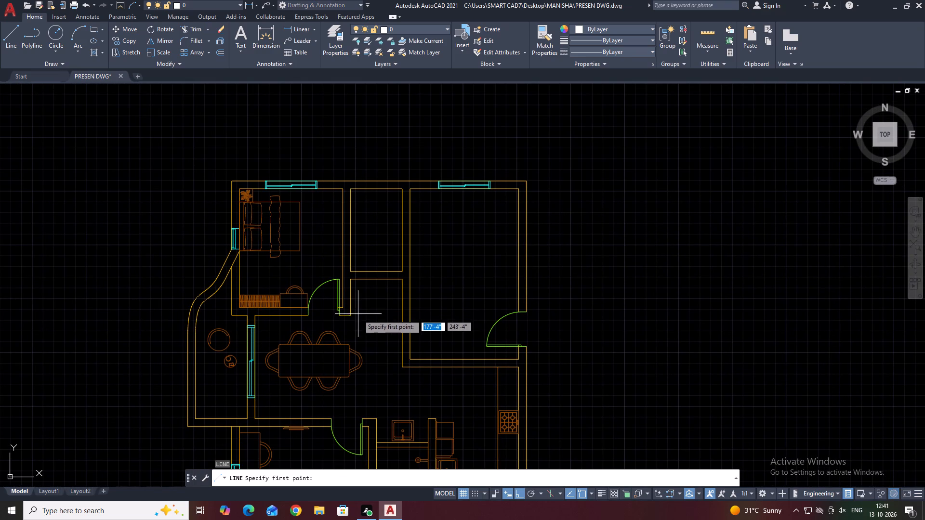
click(351, 316)
click(432, 315)
key(Escape)
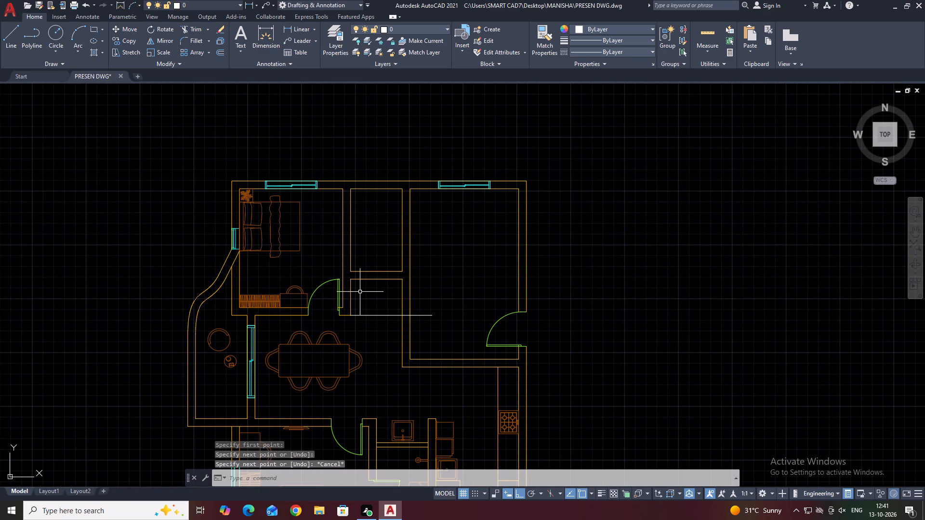
Trim the new horizontal line on both sides of the northeastern room's west wall, keeping only the piece across the wall thickness.
key(t)
key(r)
key(space)
click(389, 295)
click(370, 331)
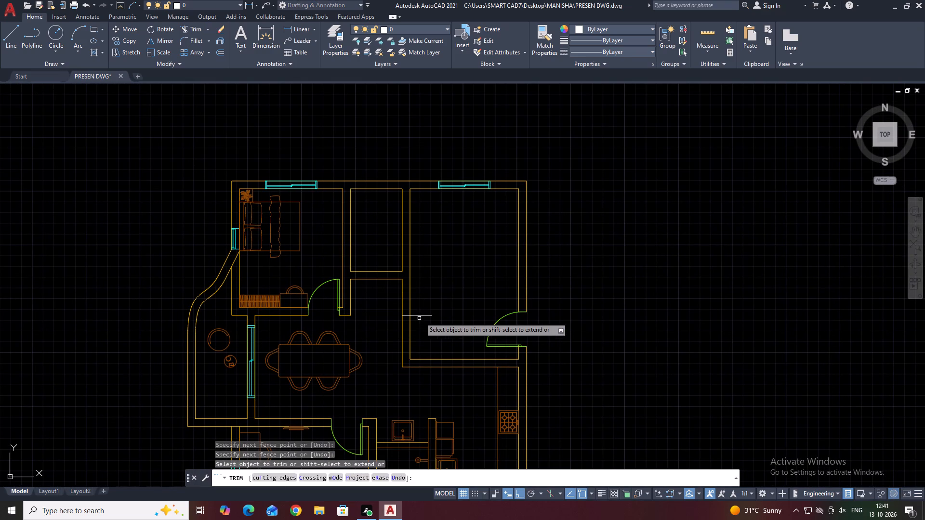
click(425, 312)
click(423, 321)
key(space)
middle_drag(425, 329, 440, 295)
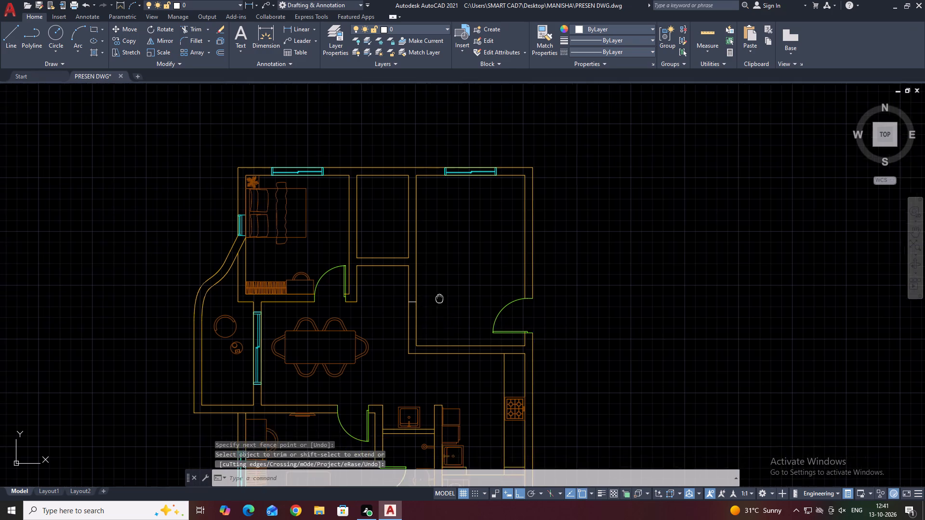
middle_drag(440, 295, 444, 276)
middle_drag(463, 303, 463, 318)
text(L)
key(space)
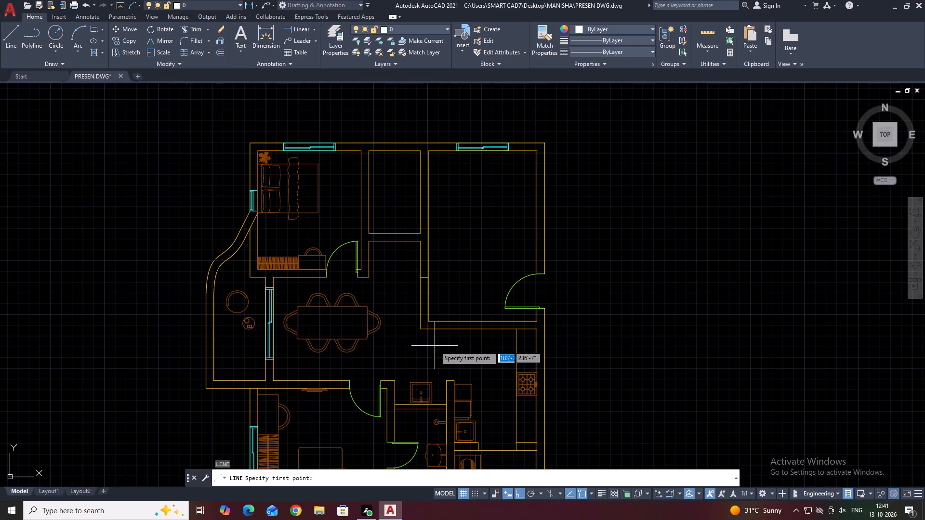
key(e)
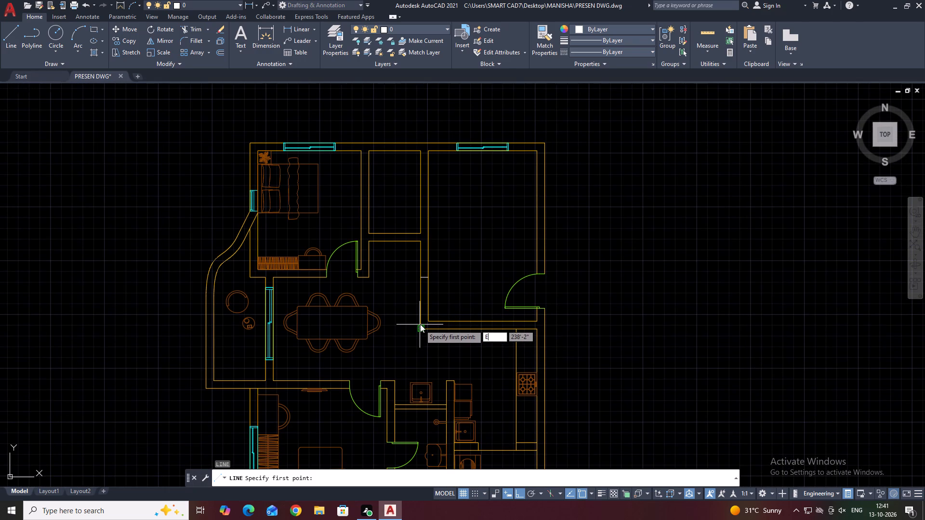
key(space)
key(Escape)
Extend the inner line of the northeastern room's south wall west to the outer line of its west wall.
key(e)
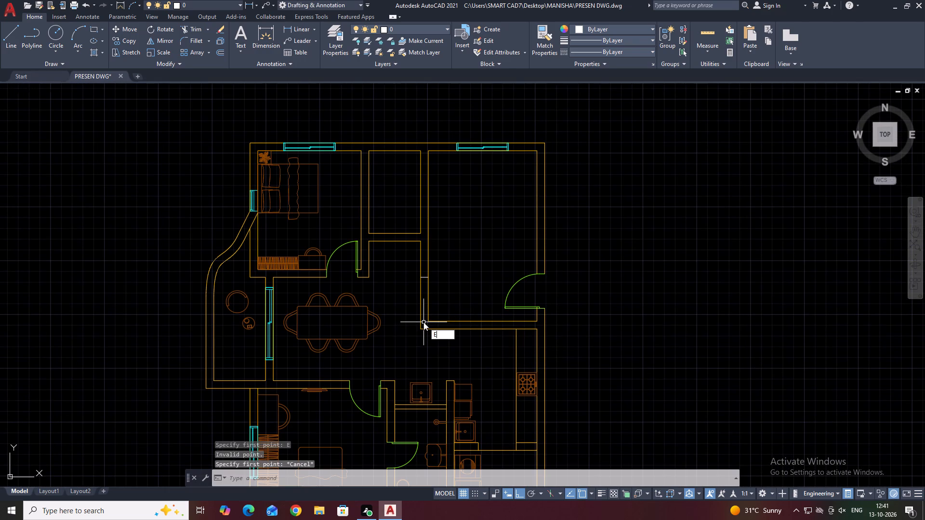
key(x)
key(space)
click(434, 322)
key(Escape)
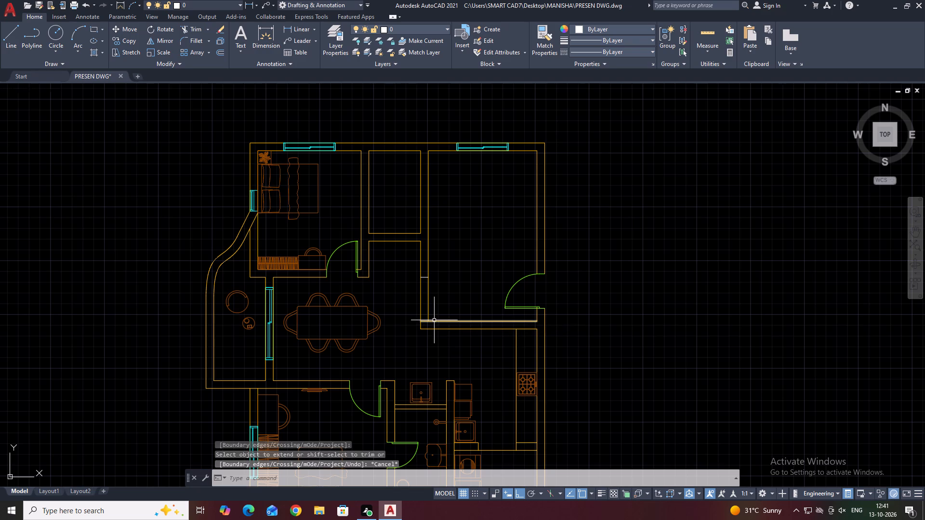
Trim both lines of the northeastern room's west wall between the short cross line and the south wall, opening it to the dining area.
key(t)
key(r)
key(space)
drag(452, 304, 436, 302)
click(382, 297)
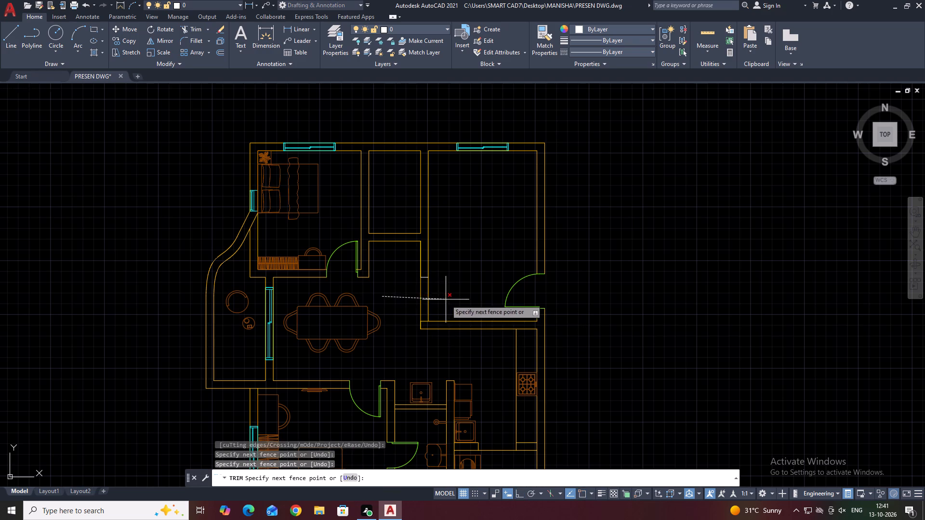
click(446, 299)
key(Escape)
Assign the short line closing the cut wall end to the same layer as the walls.
scroll(419, 281, up, 3)
click(381, 237)
click(520, 305)
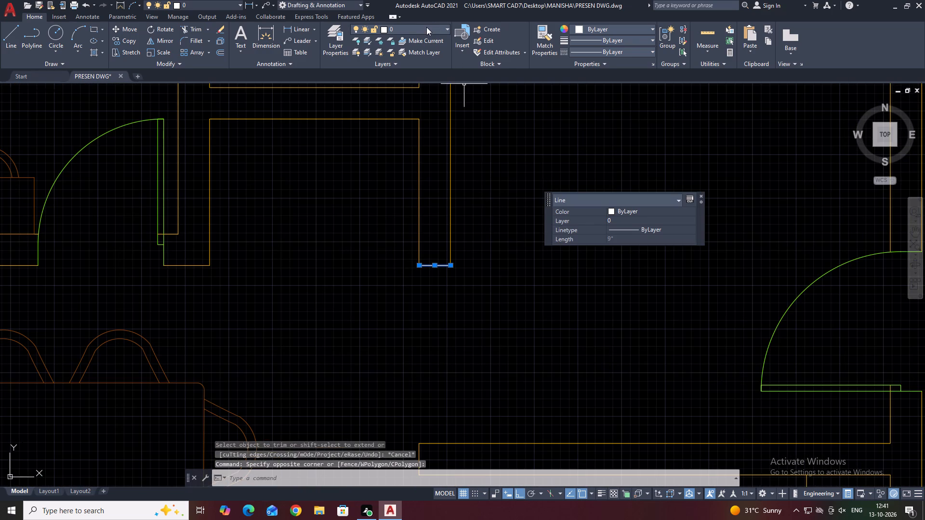
click(425, 27)
click(423, 75)
key(Escape)
scroll(416, 204, down, 2)
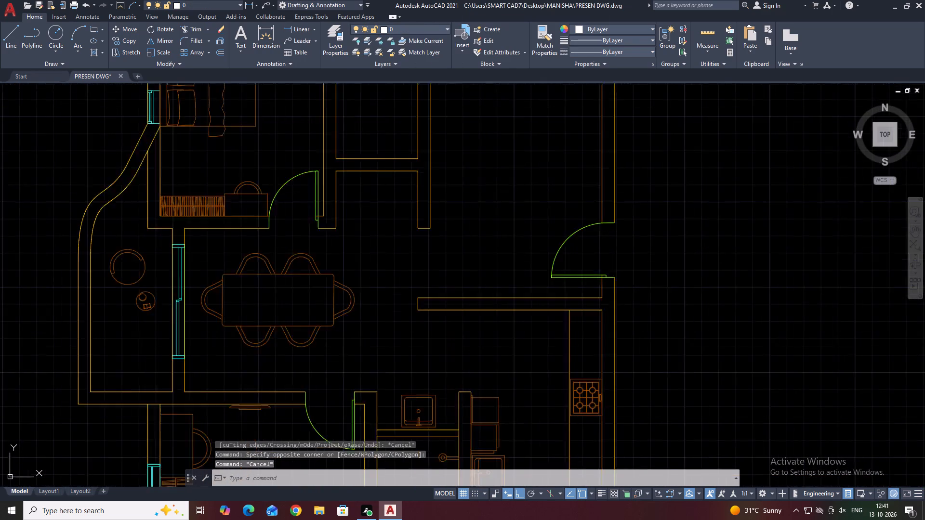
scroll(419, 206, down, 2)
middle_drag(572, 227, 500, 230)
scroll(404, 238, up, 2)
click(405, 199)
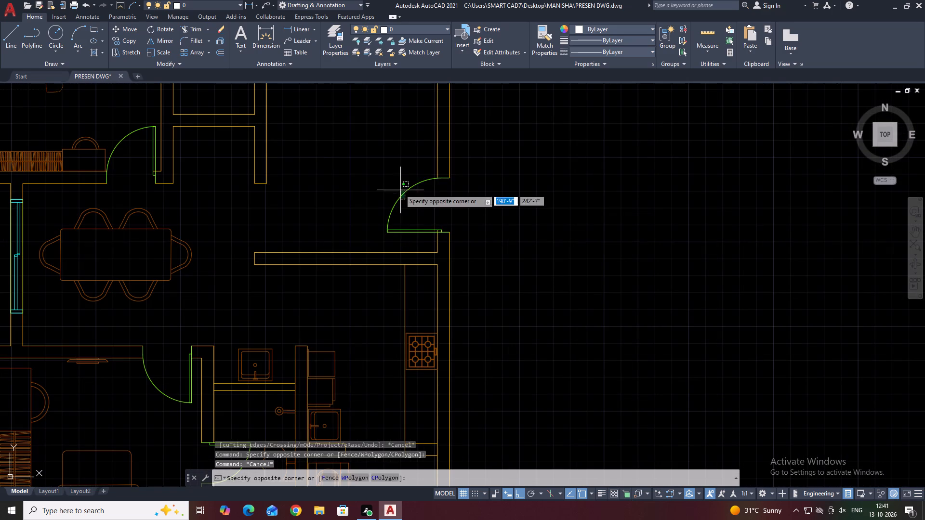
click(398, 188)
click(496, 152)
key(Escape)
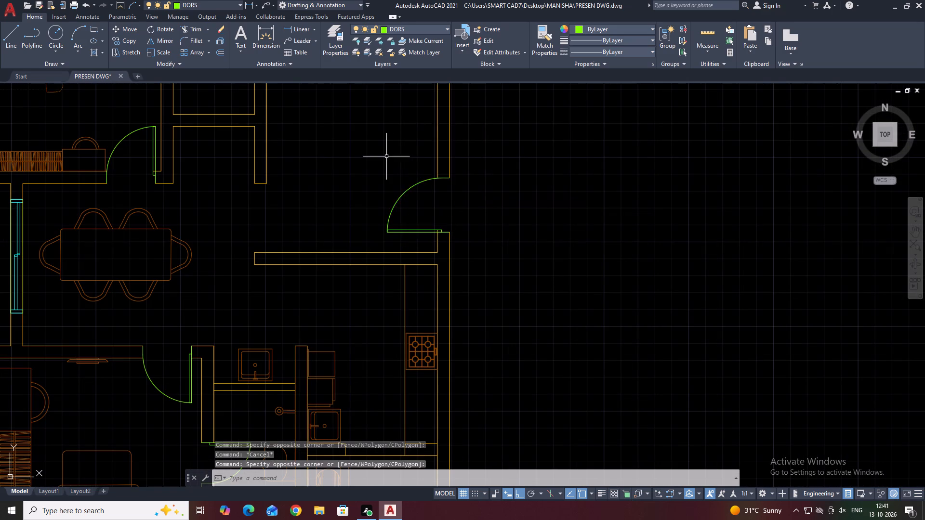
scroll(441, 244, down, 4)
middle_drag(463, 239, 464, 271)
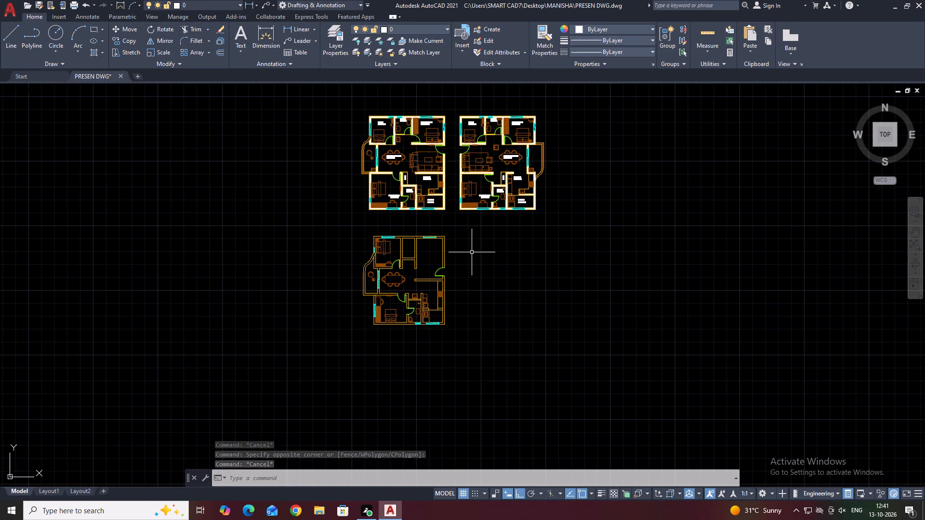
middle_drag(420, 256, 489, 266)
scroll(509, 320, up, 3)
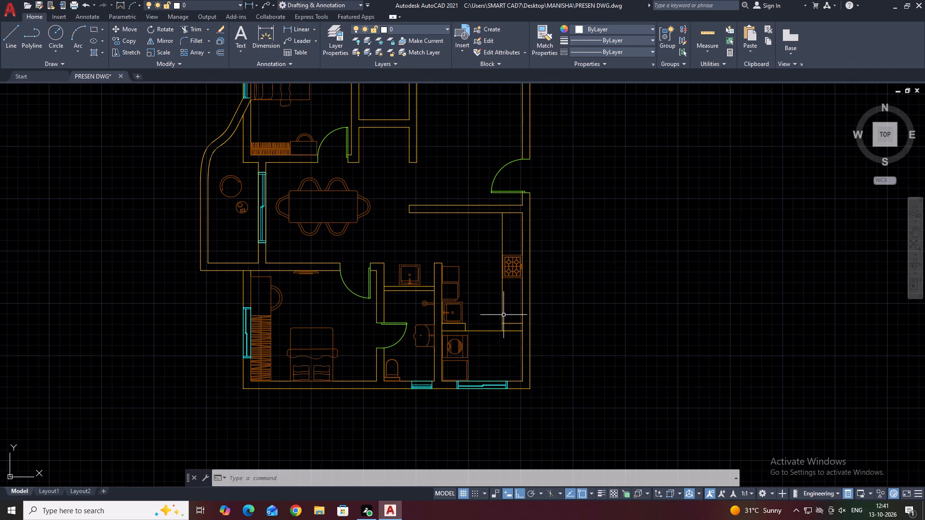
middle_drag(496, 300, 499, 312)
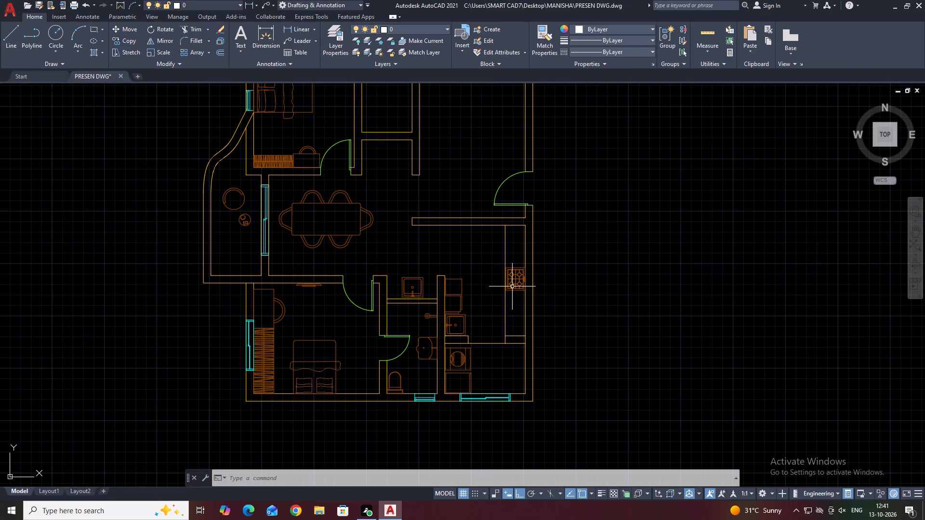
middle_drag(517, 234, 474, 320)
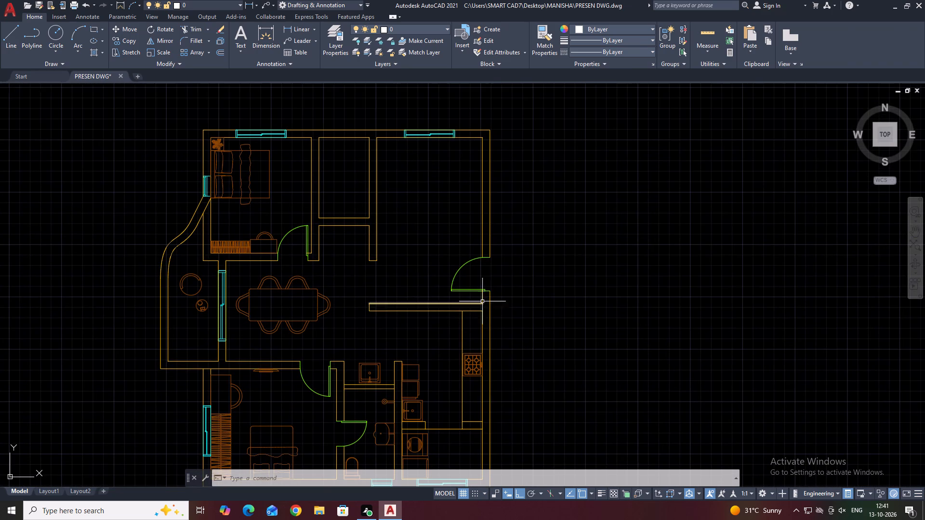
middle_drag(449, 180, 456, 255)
Copy the SOFA block from the eastern completed plan's LIVING&DRAWING room about 39' straight south, into the empty space east of the new plan.
scroll(491, 232, down, 3)
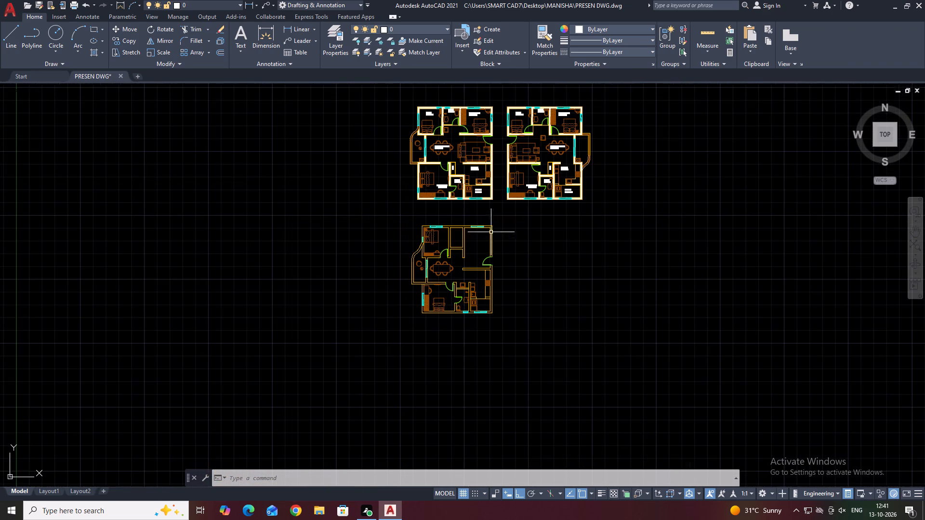
scroll(542, 146, up, 4)
click(523, 154)
click(502, 180)
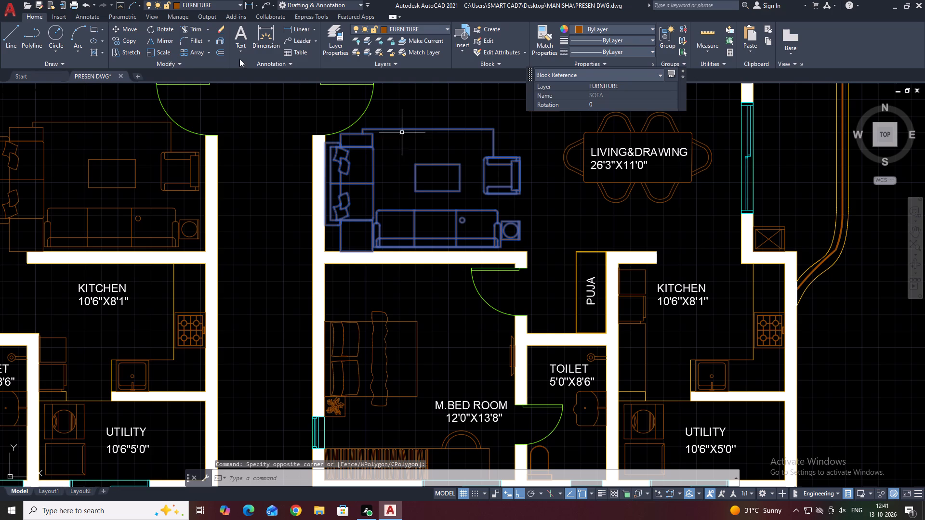
click(126, 39)
click(449, 168)
scroll(462, 108, down, 4)
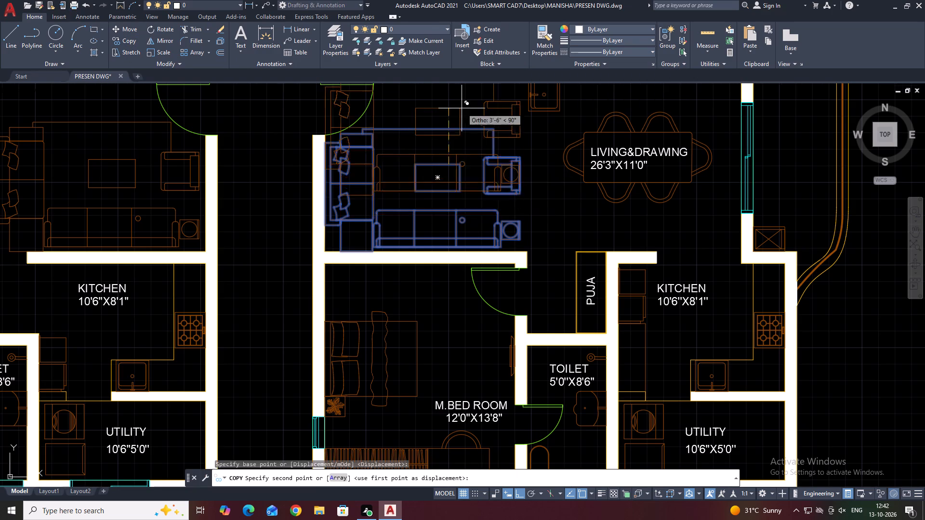
scroll(462, 108, down, 1)
scroll(415, 233, up, 3)
click(375, 144)
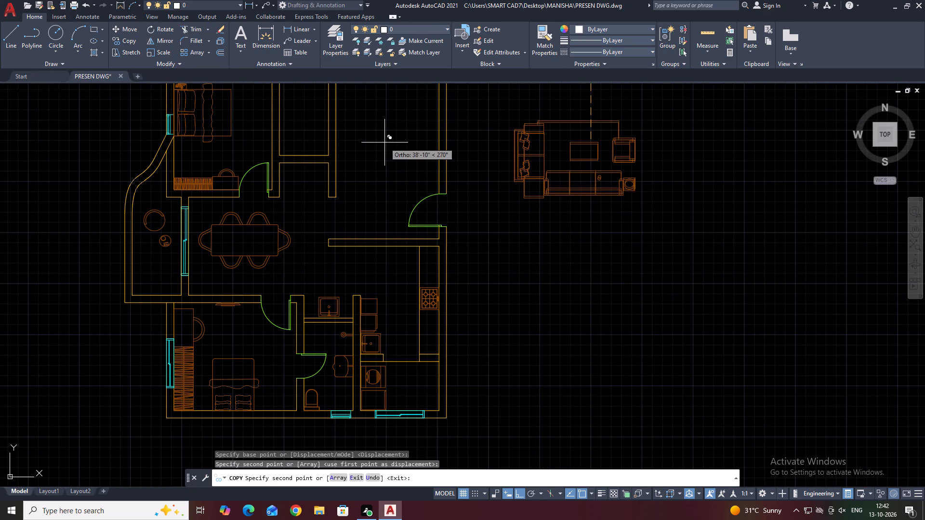
right_click(385, 142)
click(415, 159)
Move the copied sofa set straight west, close to the new plan's east wall.
click(666, 208)
click(606, 165)
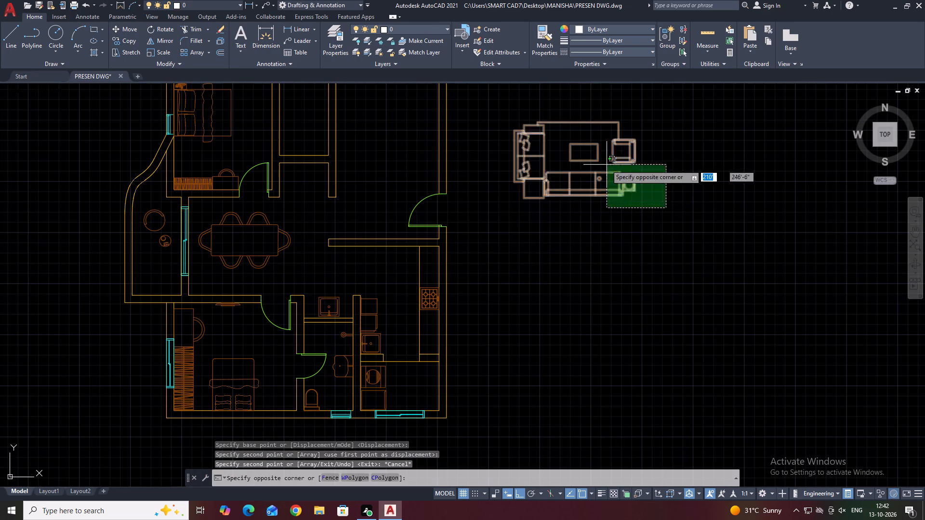
middle_drag(613, 194, 627, 260)
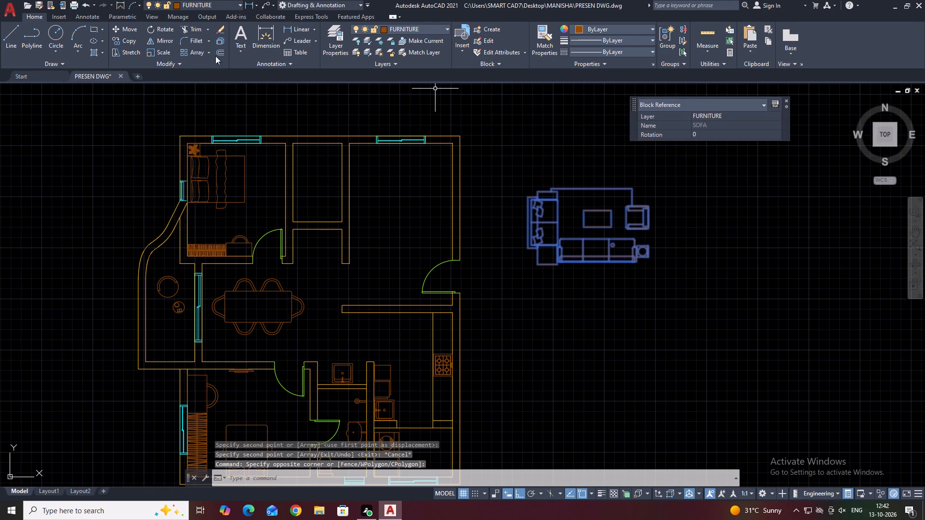
click(132, 29)
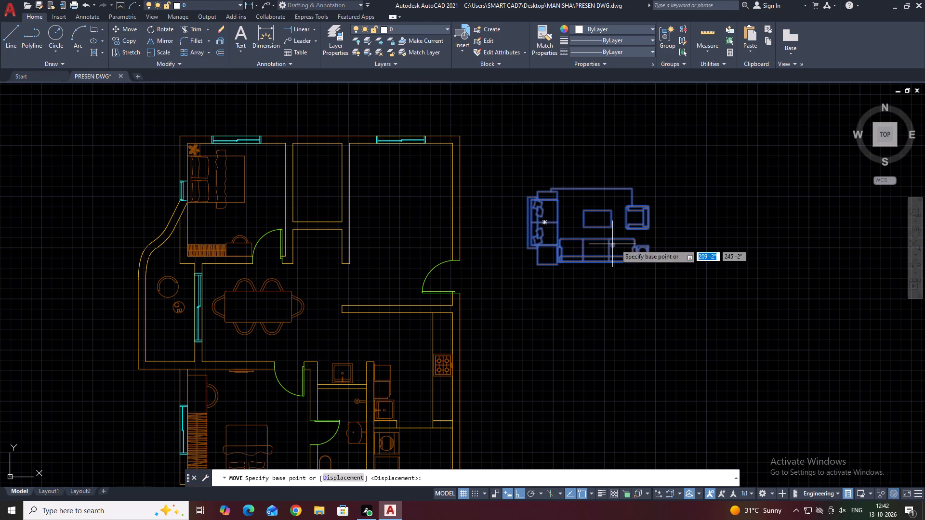
drag(712, 239, 687, 236)
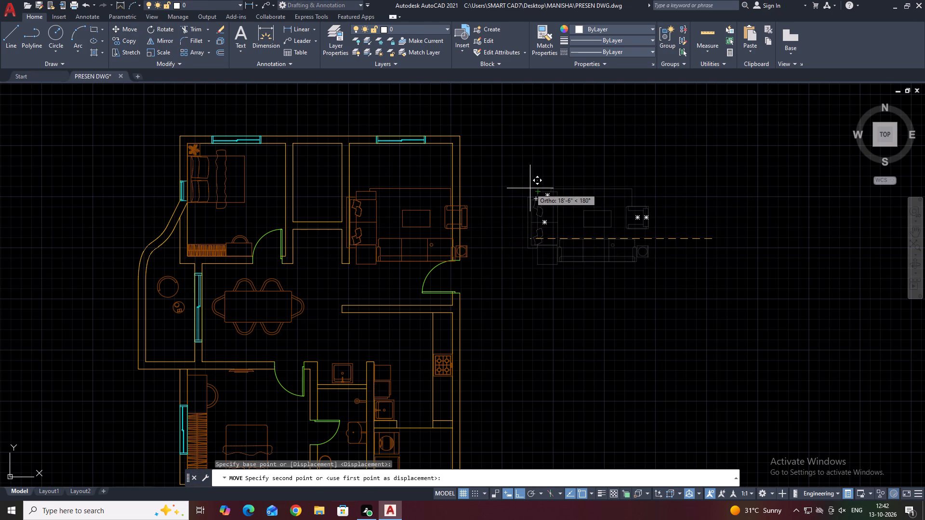
click(656, 199)
Explode the copied SOFA block into separate objects.
click(574, 213)
click(550, 231)
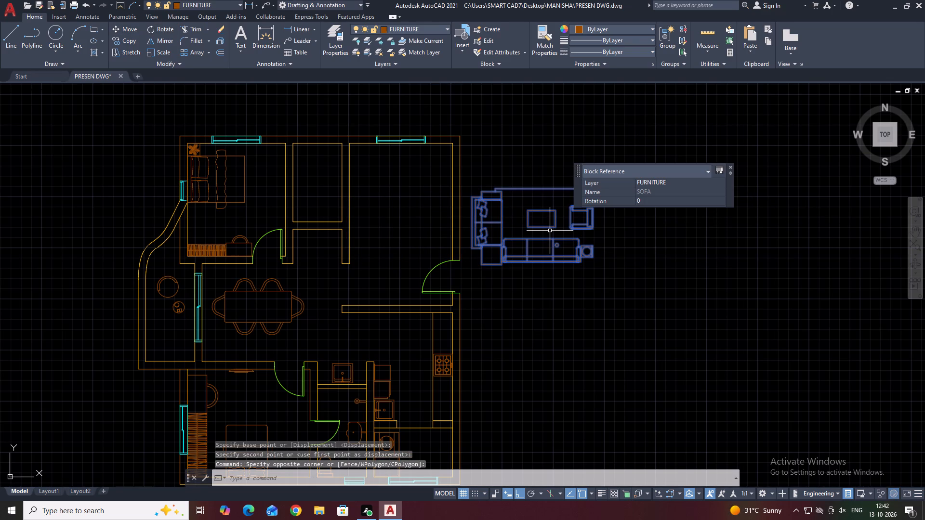
text(X)
key(space)
Delete the armchair and the rug outline from the exploded sofa set, including the short leftover line above the side table.
scroll(575, 196, up, 2)
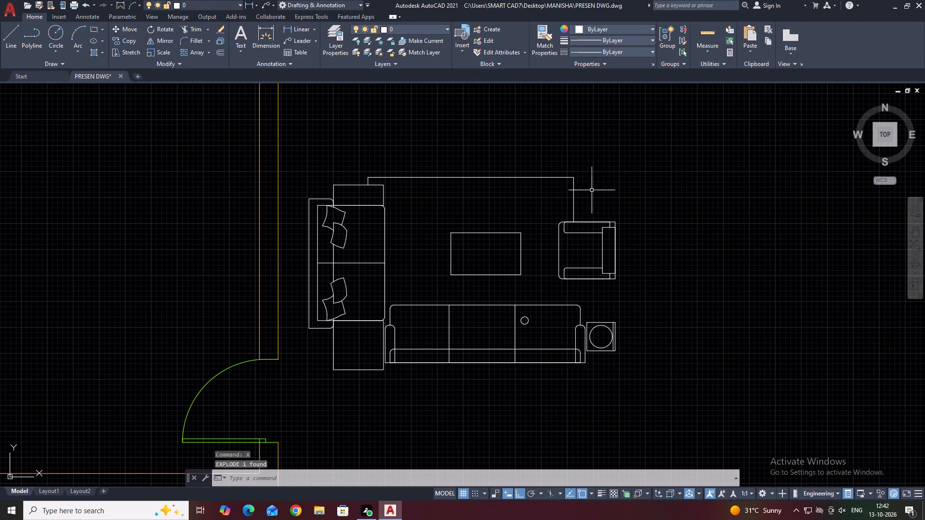
click(625, 161)
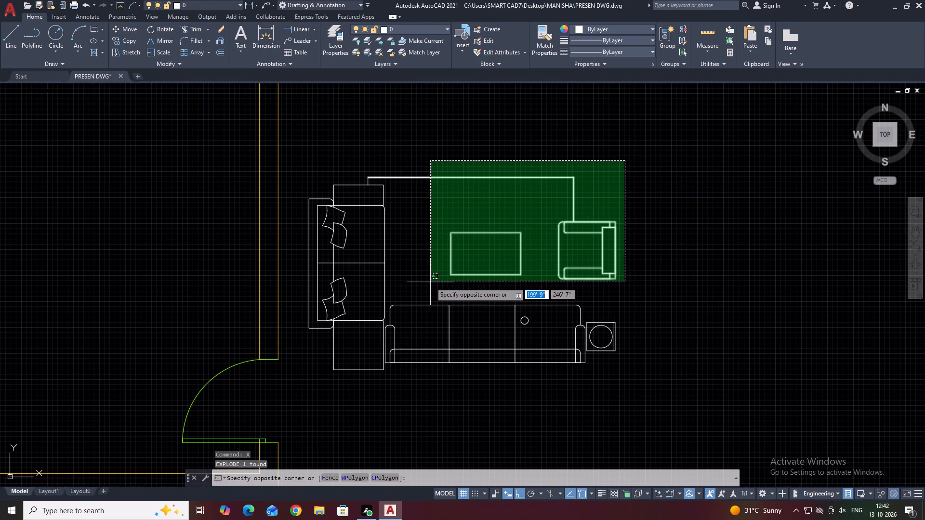
click(551, 290)
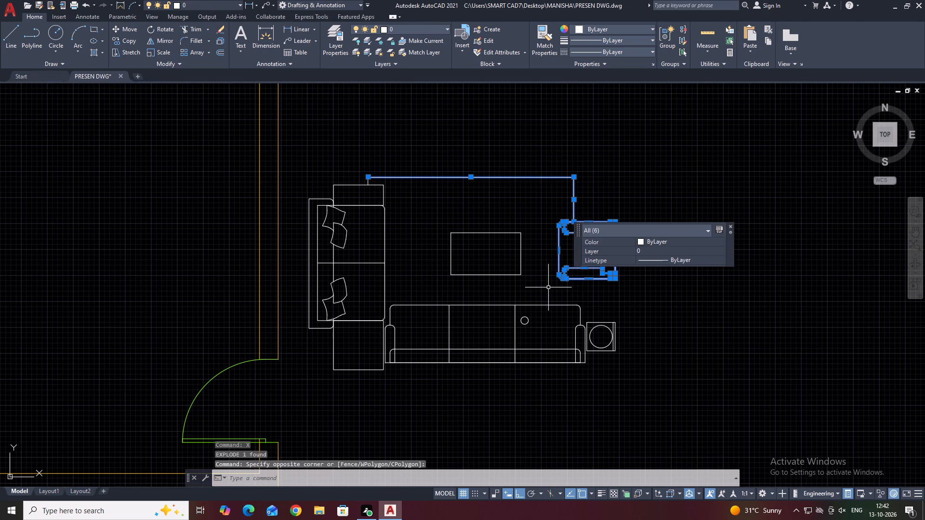
key(Delete)
scroll(359, 194, up, 3)
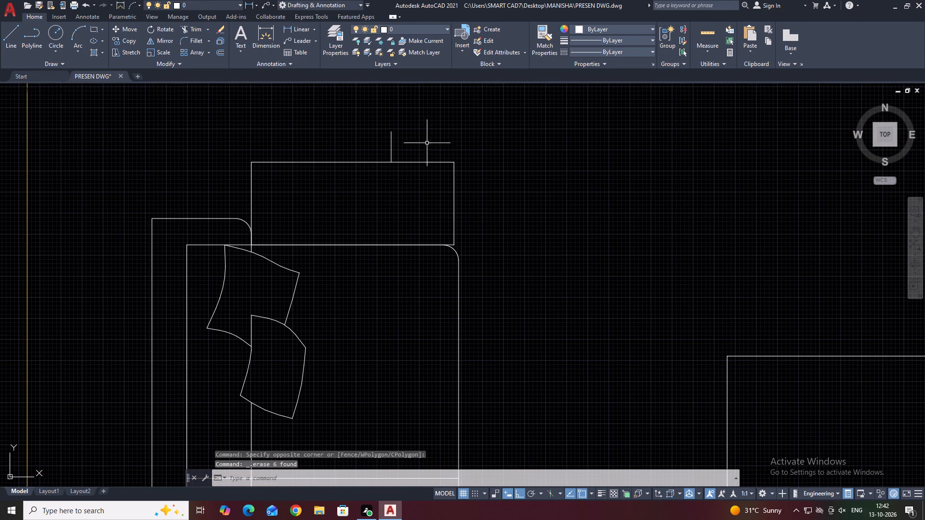
click(429, 141)
click(381, 135)
key(Delete)
Define a block named FT from all the remaining sofa set objects east of the new plan.
scroll(396, 196, down, 6)
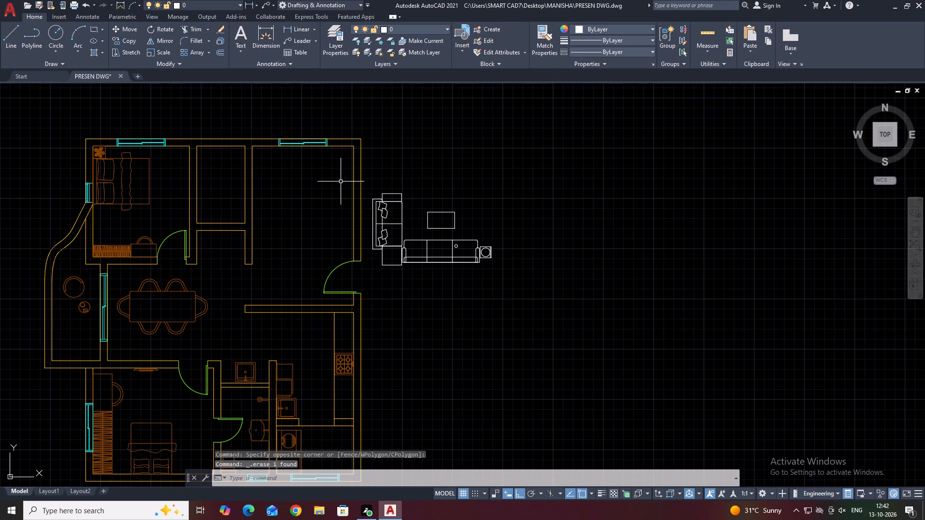
click(340, 181)
click(520, 282)
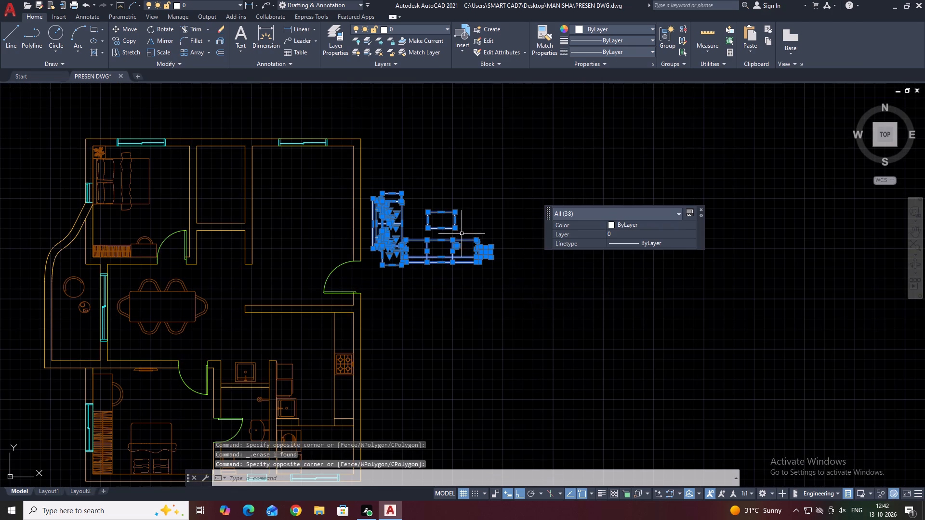
key(b)
key(space)
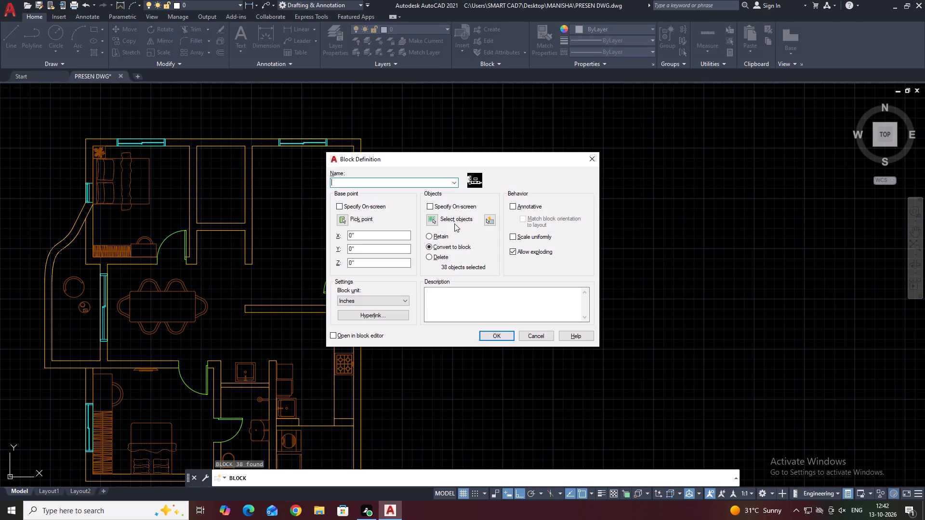
key(f)
key(t)
click(492, 335)
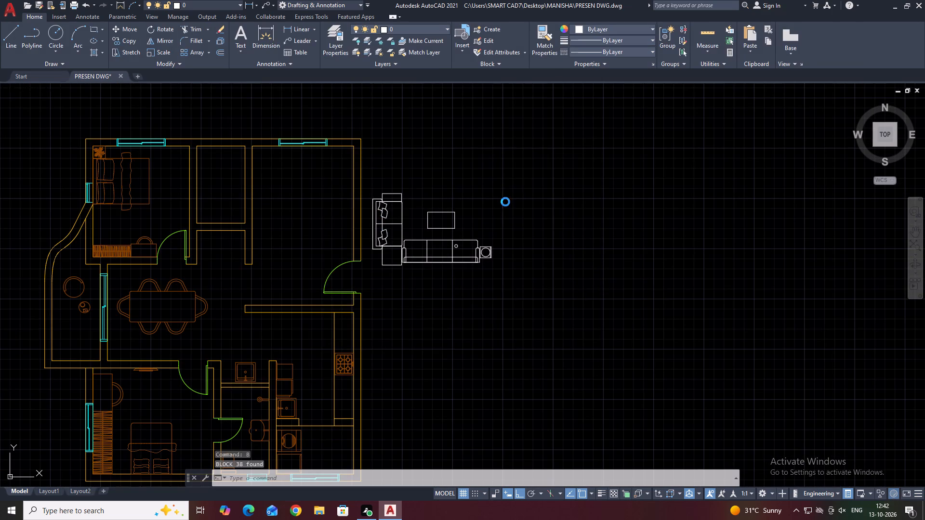
Put the new FT sofa block on the FURNITURE layer.
click(502, 177)
click(418, 276)
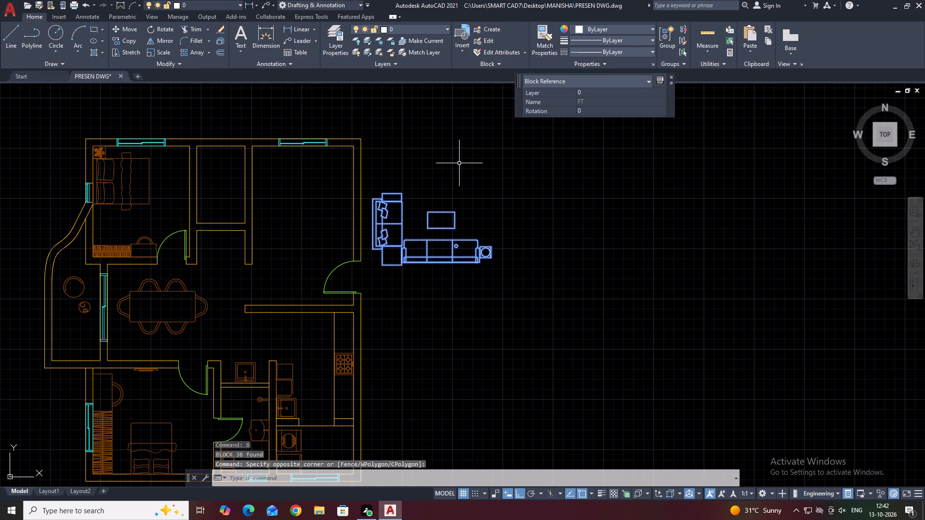
click(405, 29)
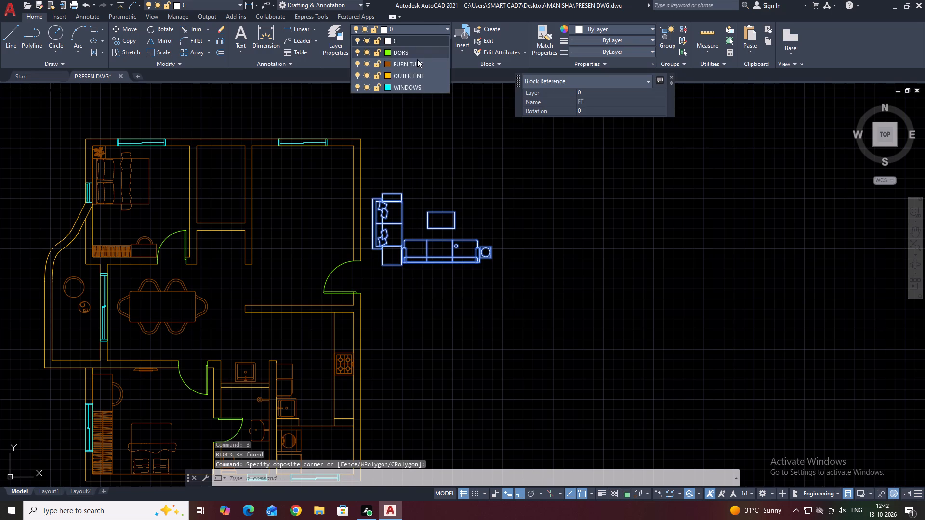
click(416, 61)
key(Escape)
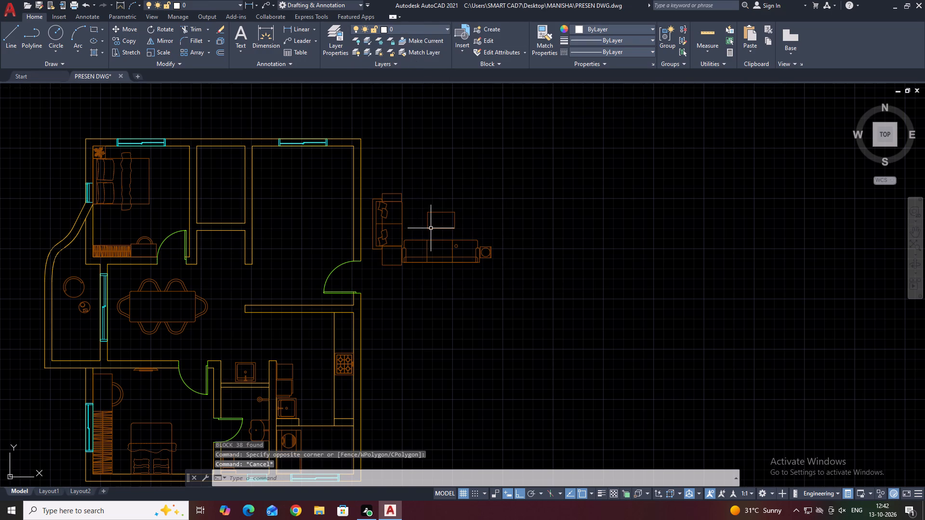
Rotate the FT sofa block 90° clockwise so the two-seat sofa lies along its north side.
drag(447, 284, 448, 278)
click(417, 195)
text(RO)
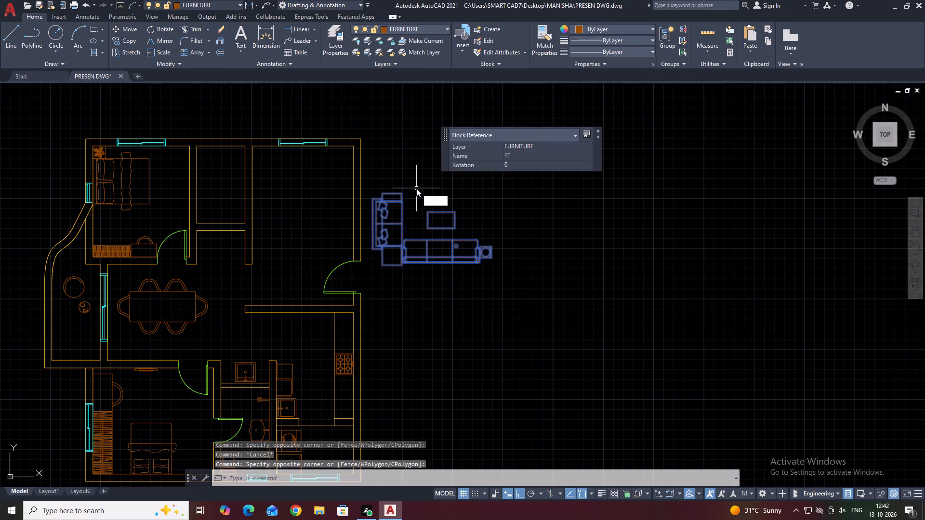
key(space)
click(429, 226)
click(414, 333)
Mirror the FT sofa block about a vertical line to its east, erasing the source object.
click(466, 182)
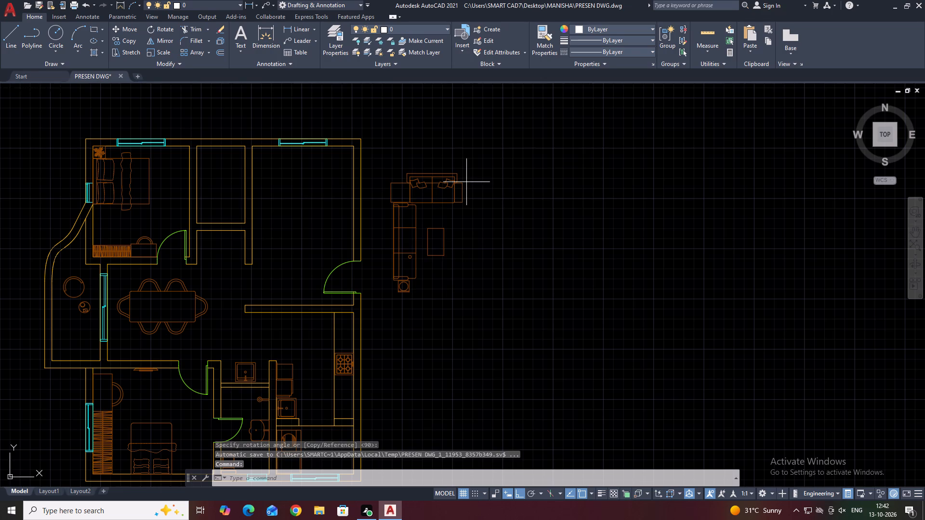
drag(444, 207, 443, 214)
text(MI)
key(space)
click(488, 310)
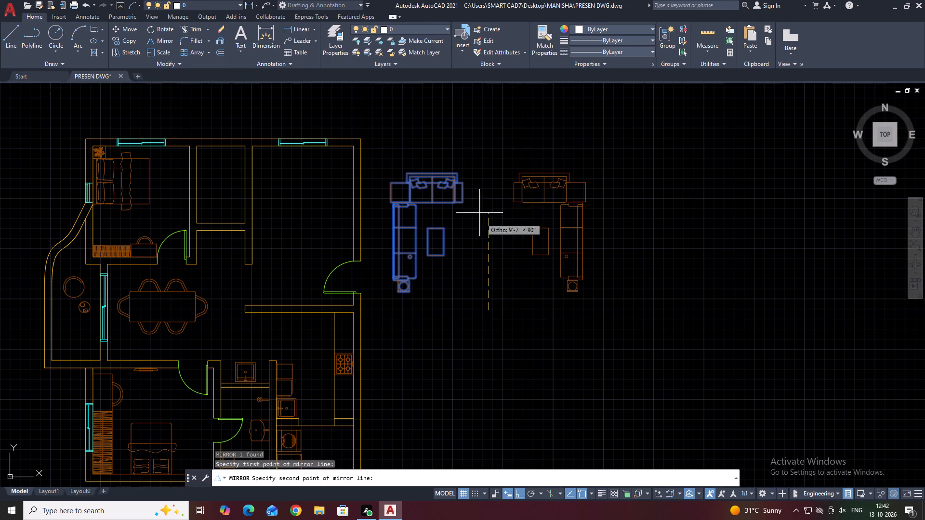
click(467, 125)
drag(491, 152, 470, 129)
Move the mirrored sofa block by its northeast corner into the northeast inner corner of the new plan's living area.
drag(598, 325, 591, 306)
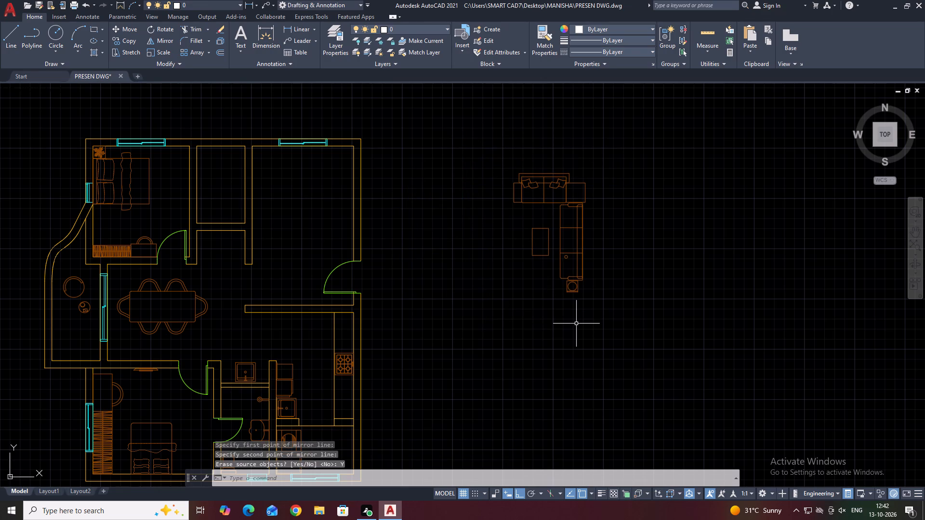
drag(554, 243, 550, 240)
click(510, 200)
text(M)
key(space)
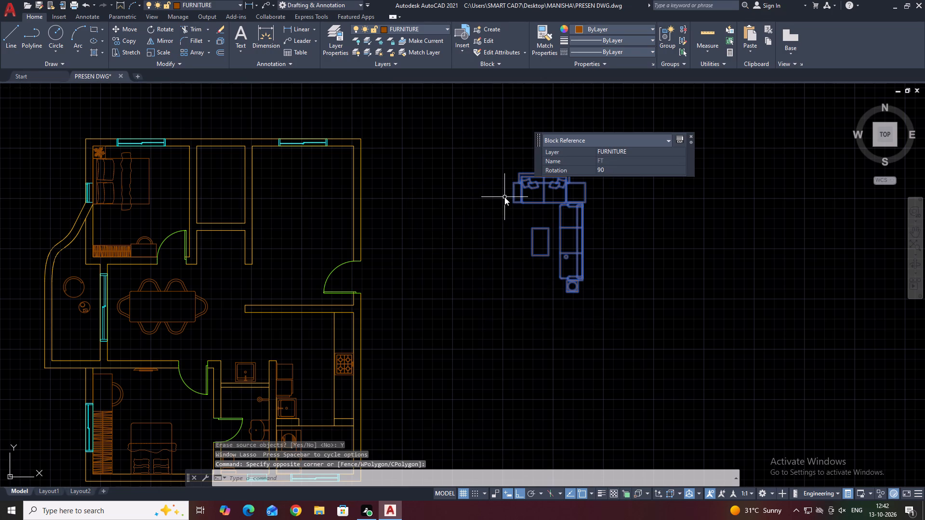
click(583, 182)
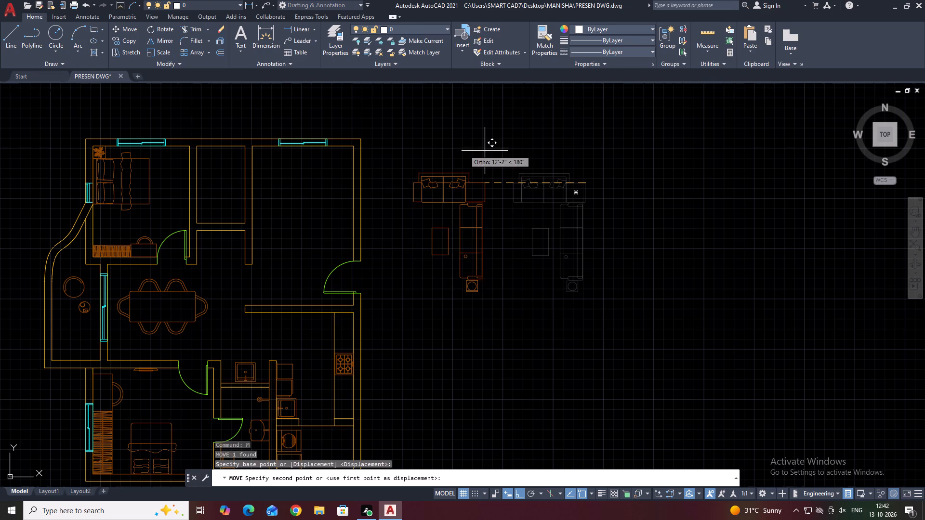
scroll(331, 150, up, 1)
click(358, 144)
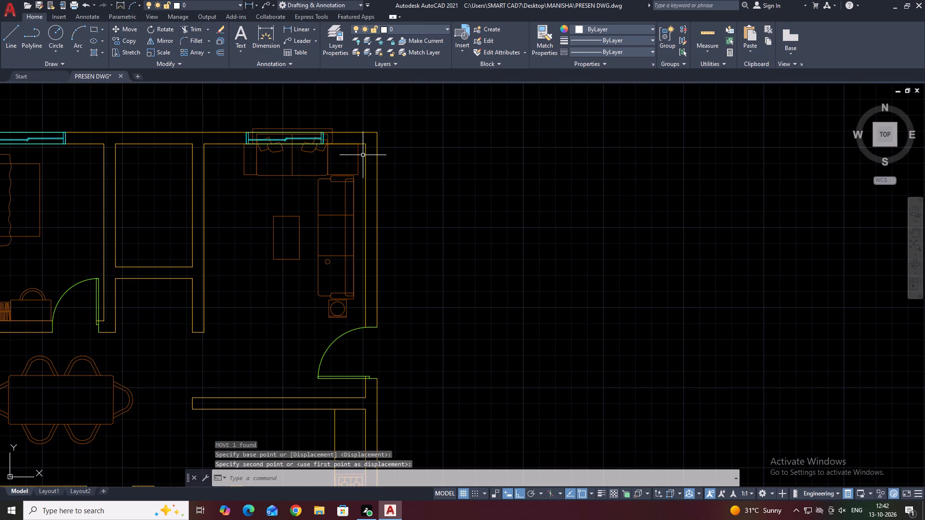
Move the sofa block slightly south so its back clears the window wall and sits just inside the room.
drag(350, 154, 348, 160)
click(333, 185)
middle_drag(364, 194, 342, 208)
key(m)
key(space)
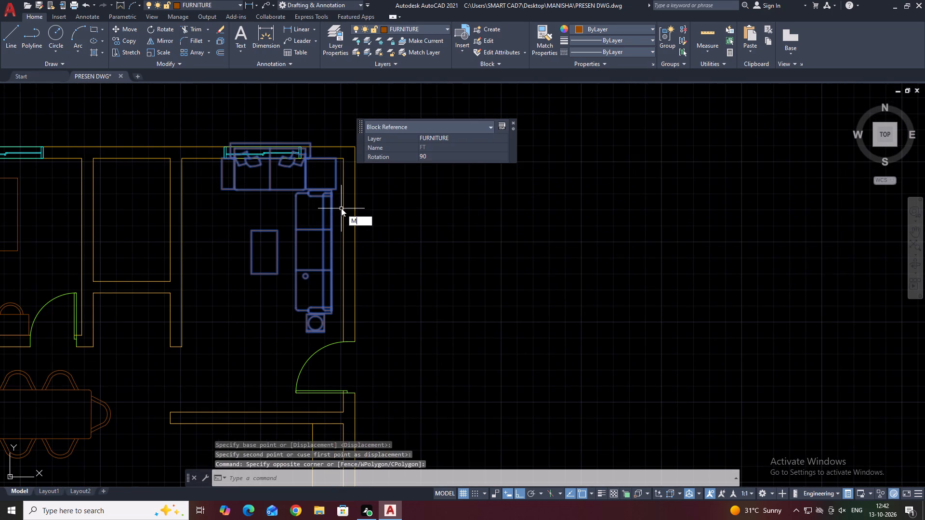
scroll(335, 160, up, 2)
click(334, 158)
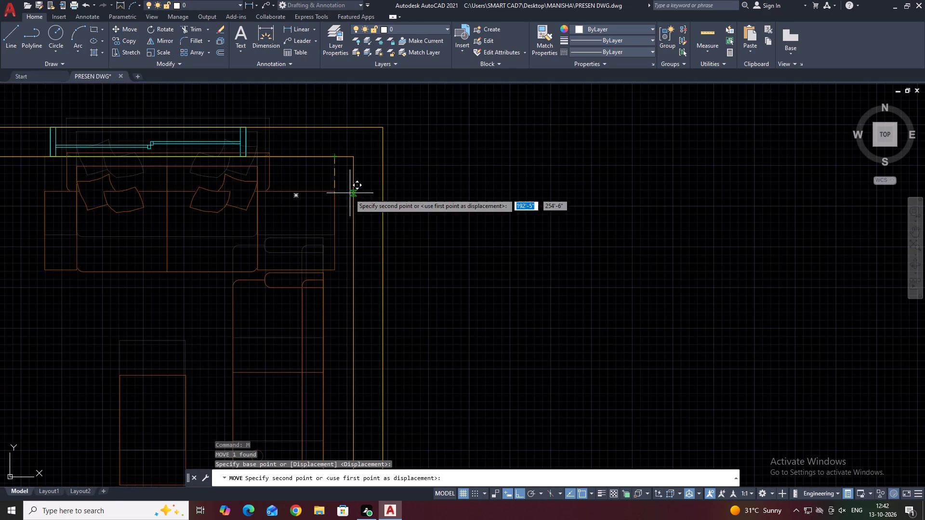
click(338, 199)
Open the FT sofa block from the living area in the Block Editor.
scroll(358, 167, down, 2)
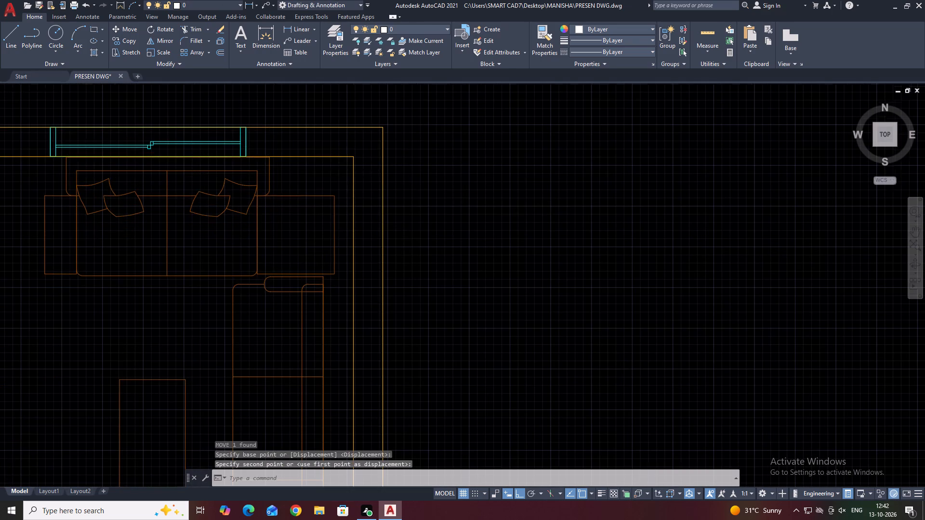
middle_drag(368, 290, 466, 258)
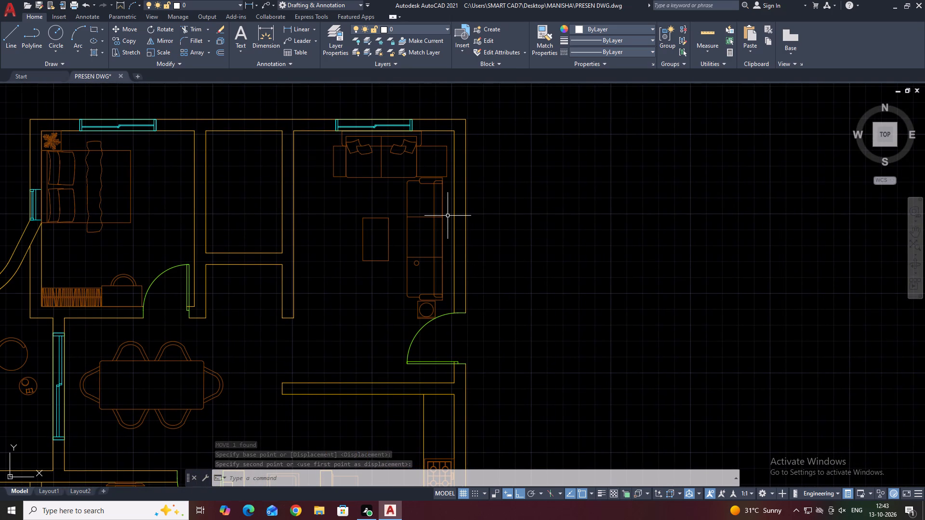
scroll(512, 190, down, 2)
middle_drag(549, 197, 472, 232)
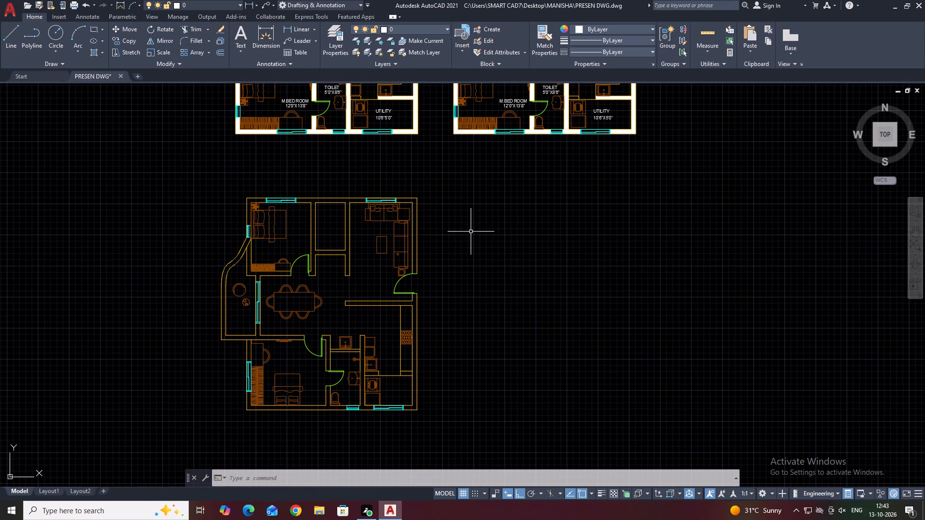
scroll(408, 223, up, 1)
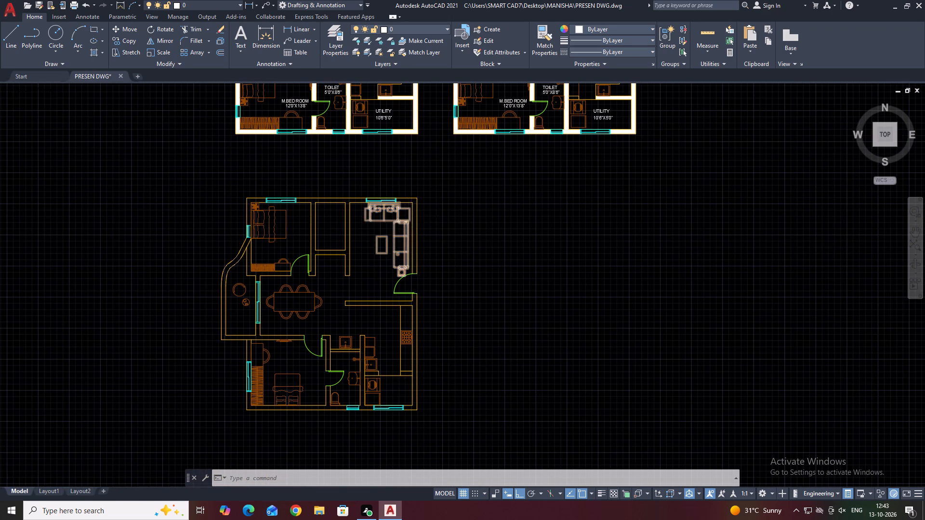
scroll(408, 223, up, 1)
middle_drag(407, 223, 404, 209)
double_click(397, 219)
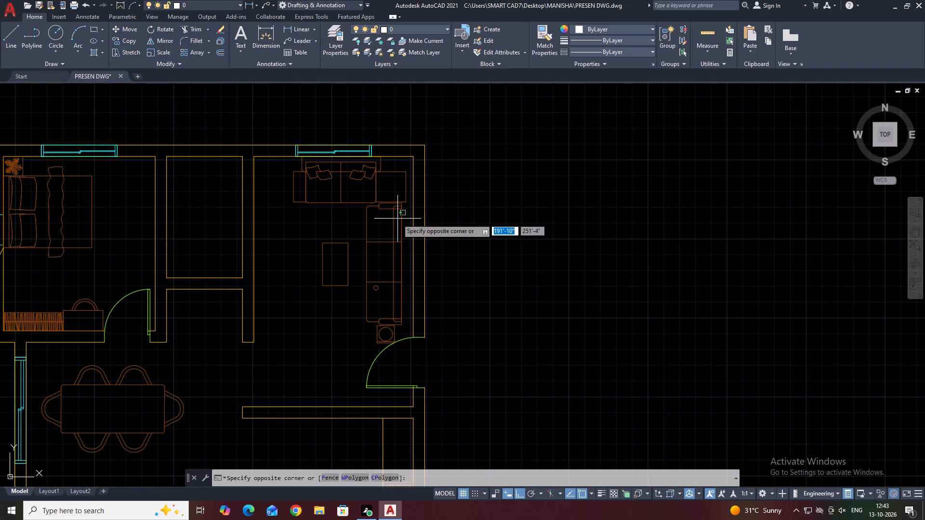
click(391, 211)
double_click(392, 210)
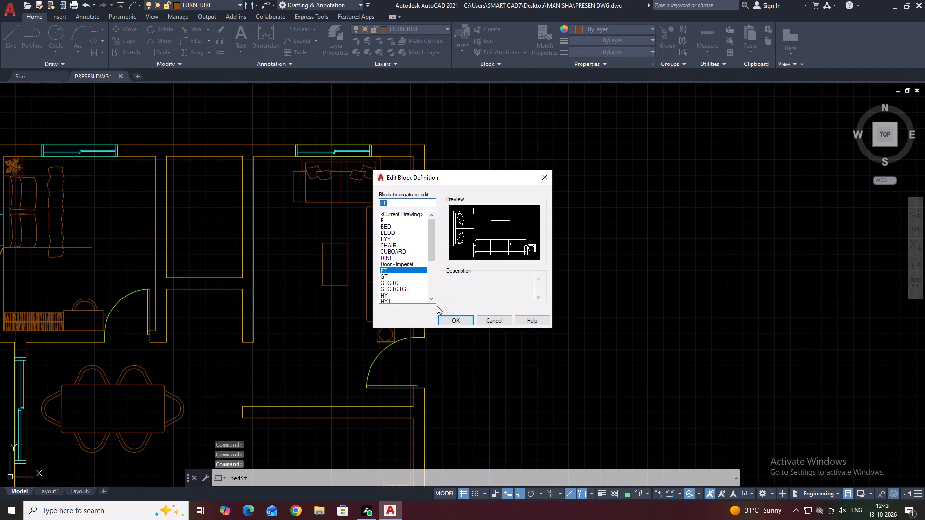
click(449, 320)
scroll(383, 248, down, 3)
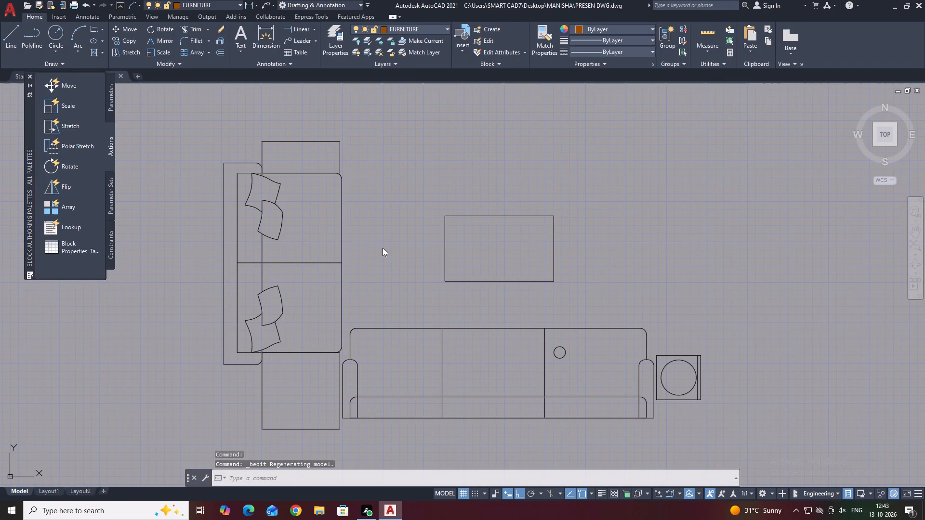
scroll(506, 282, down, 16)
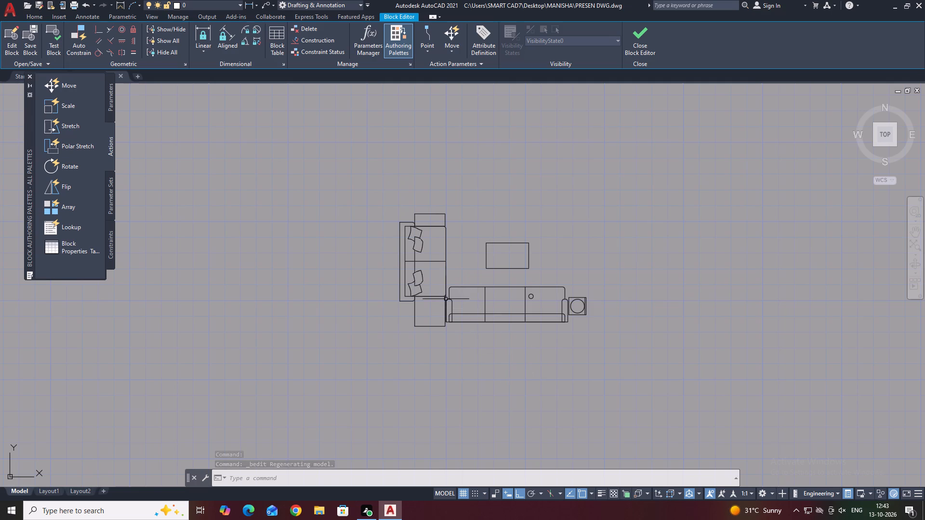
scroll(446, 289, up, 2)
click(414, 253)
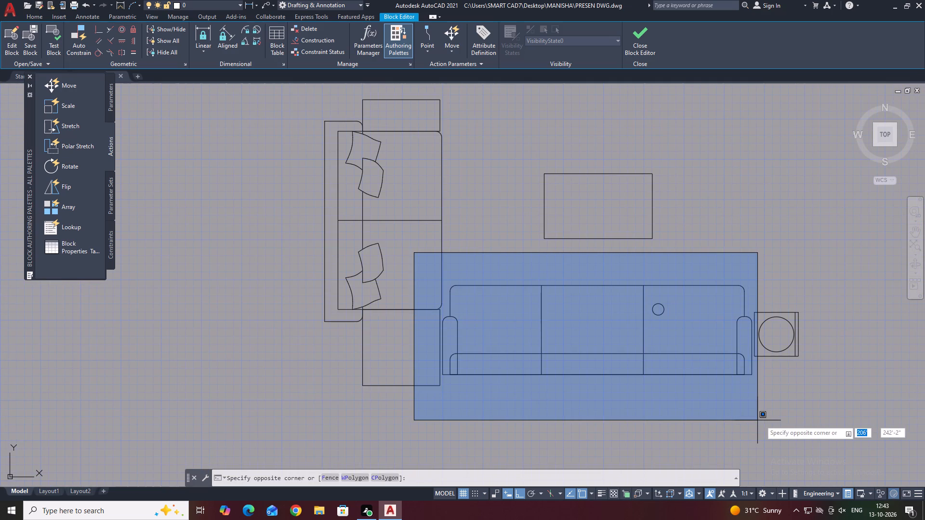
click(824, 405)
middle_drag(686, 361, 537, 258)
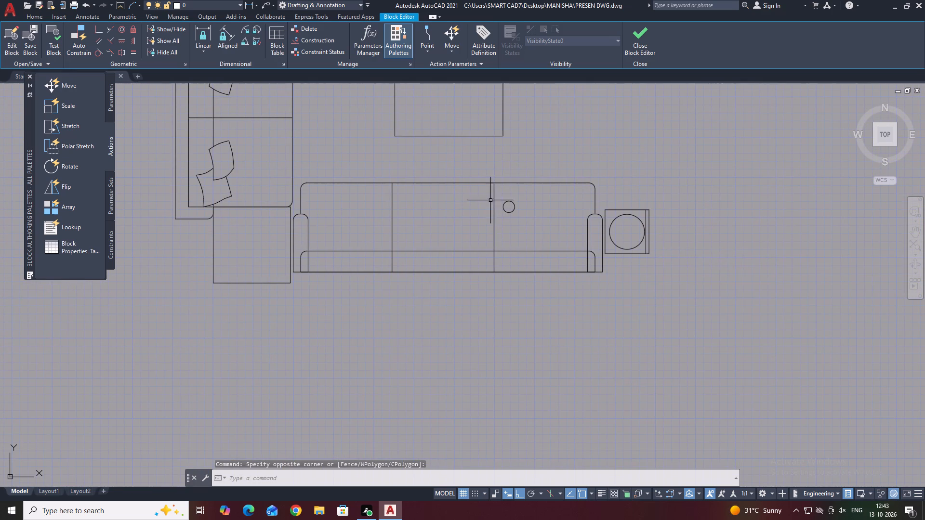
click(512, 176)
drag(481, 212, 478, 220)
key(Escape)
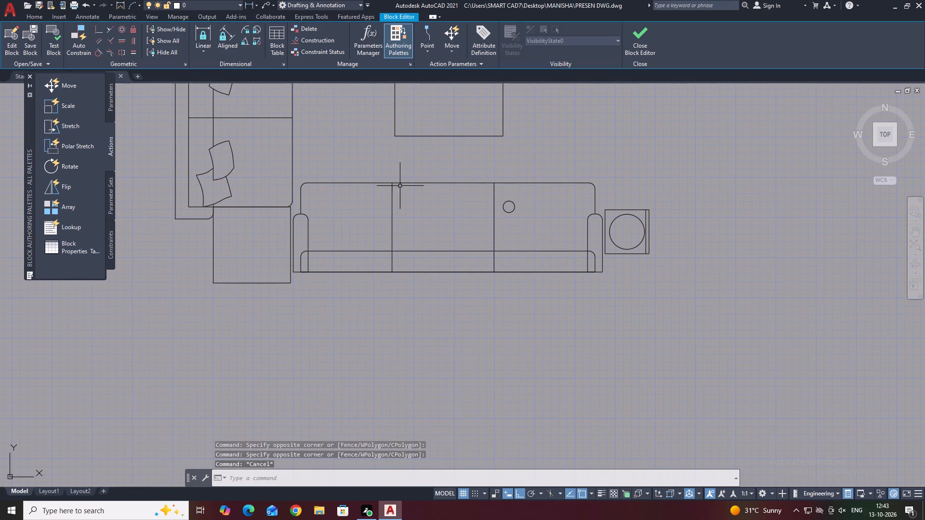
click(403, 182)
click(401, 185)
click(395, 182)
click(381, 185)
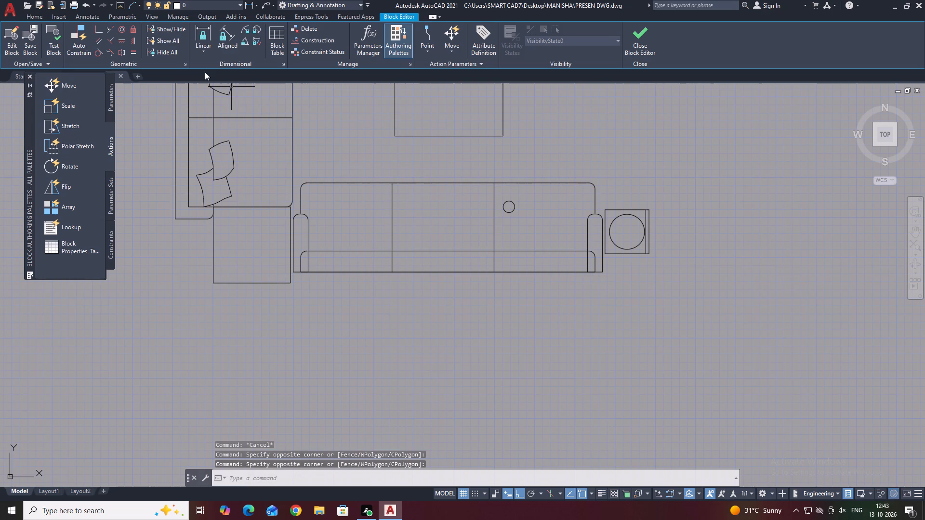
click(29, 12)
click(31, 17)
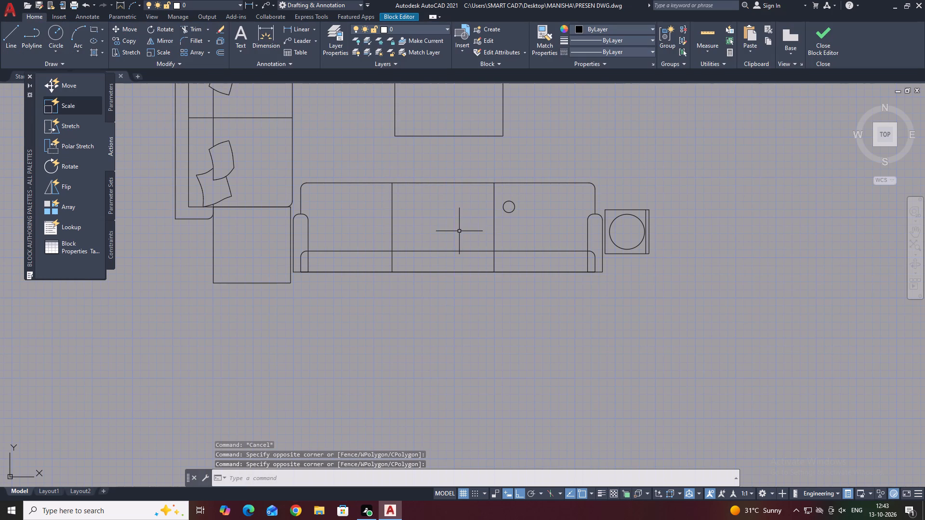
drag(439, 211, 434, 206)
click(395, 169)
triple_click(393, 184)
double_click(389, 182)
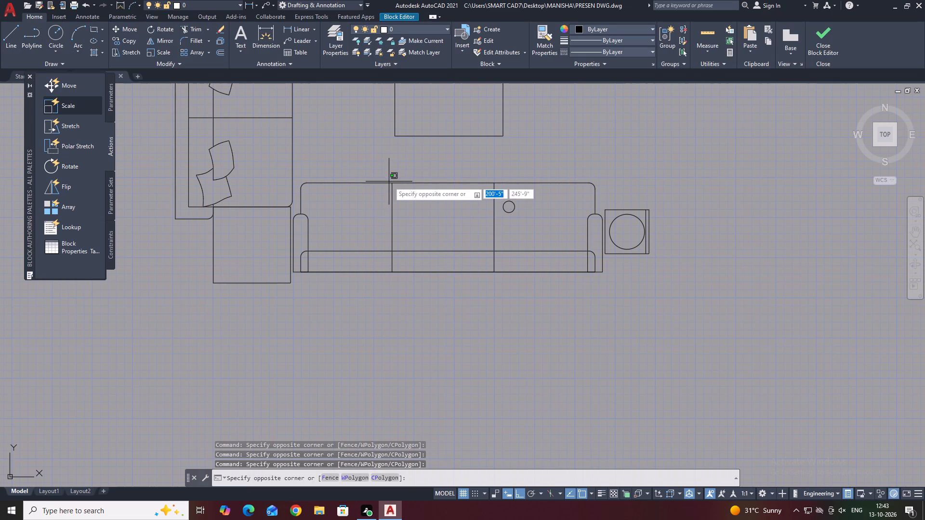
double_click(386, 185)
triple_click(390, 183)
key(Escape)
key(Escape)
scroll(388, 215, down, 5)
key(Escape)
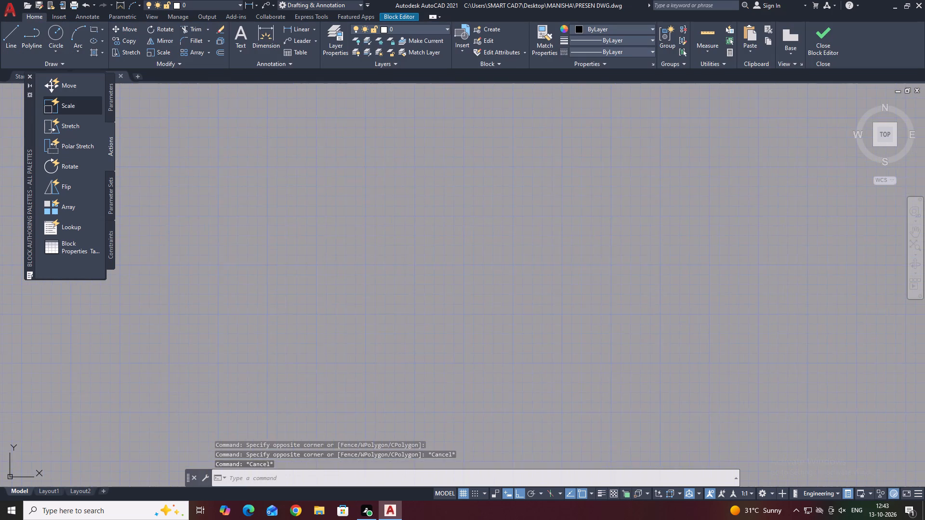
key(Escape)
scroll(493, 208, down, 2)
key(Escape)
Close the Block Editor, saving the changes to FT.
click(822, 36)
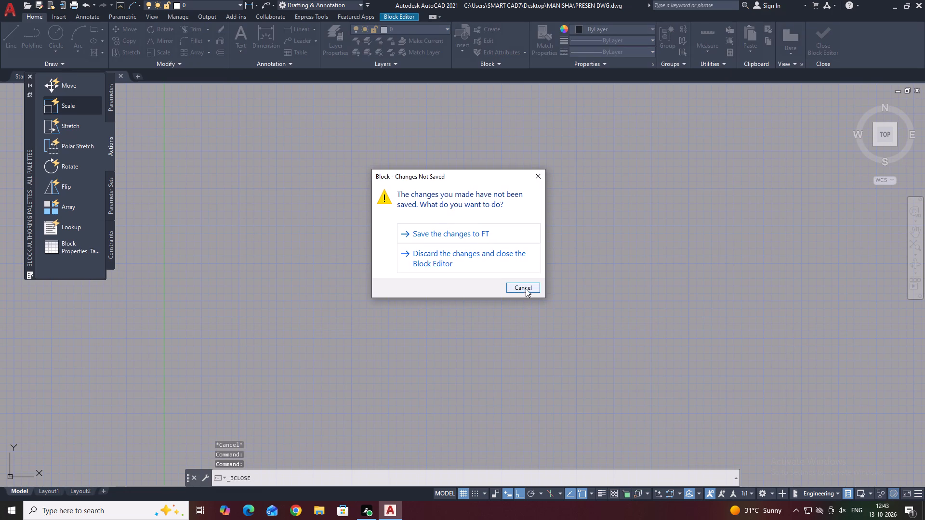
click(495, 235)
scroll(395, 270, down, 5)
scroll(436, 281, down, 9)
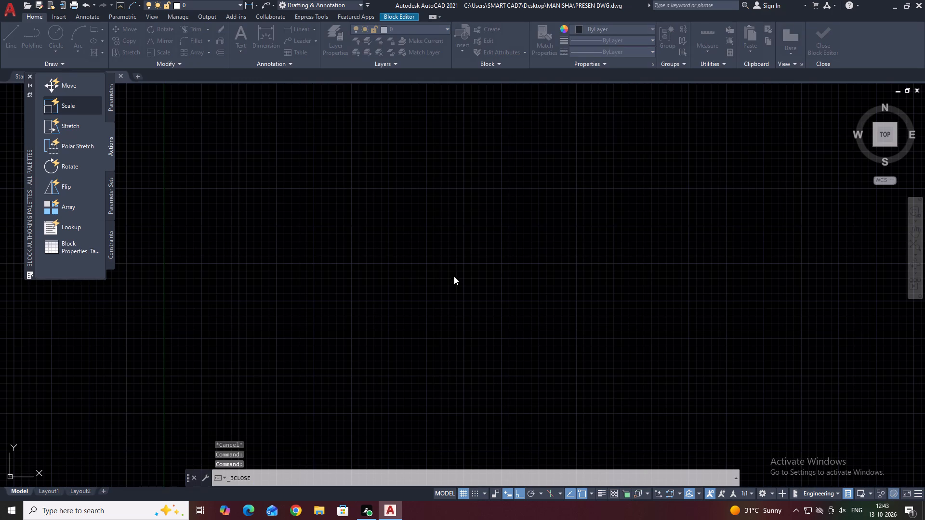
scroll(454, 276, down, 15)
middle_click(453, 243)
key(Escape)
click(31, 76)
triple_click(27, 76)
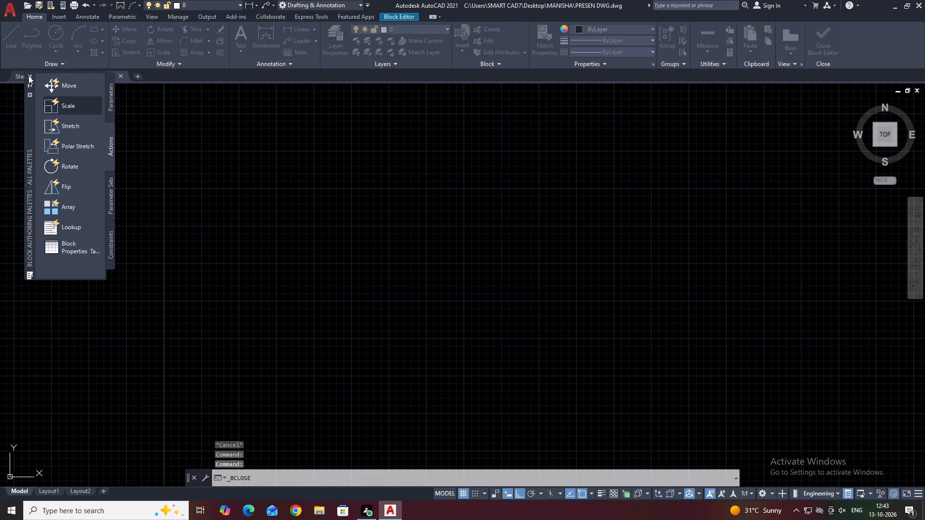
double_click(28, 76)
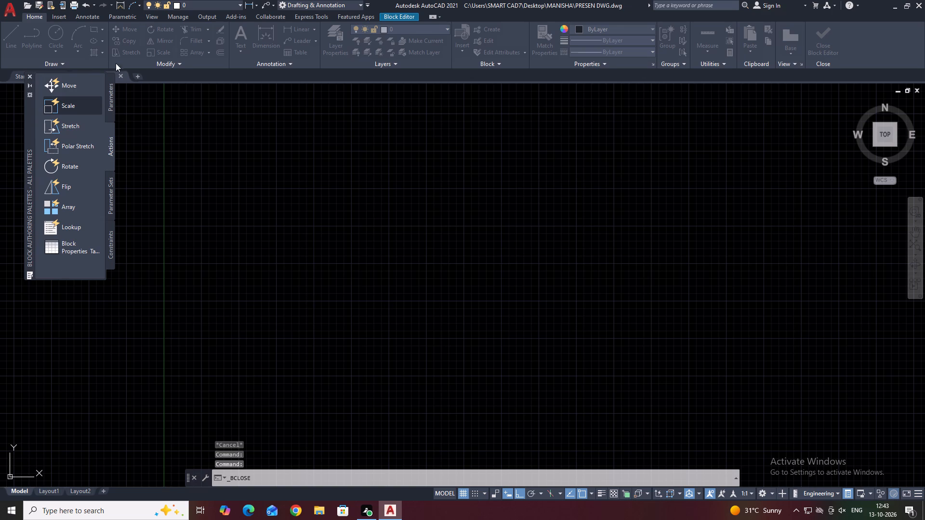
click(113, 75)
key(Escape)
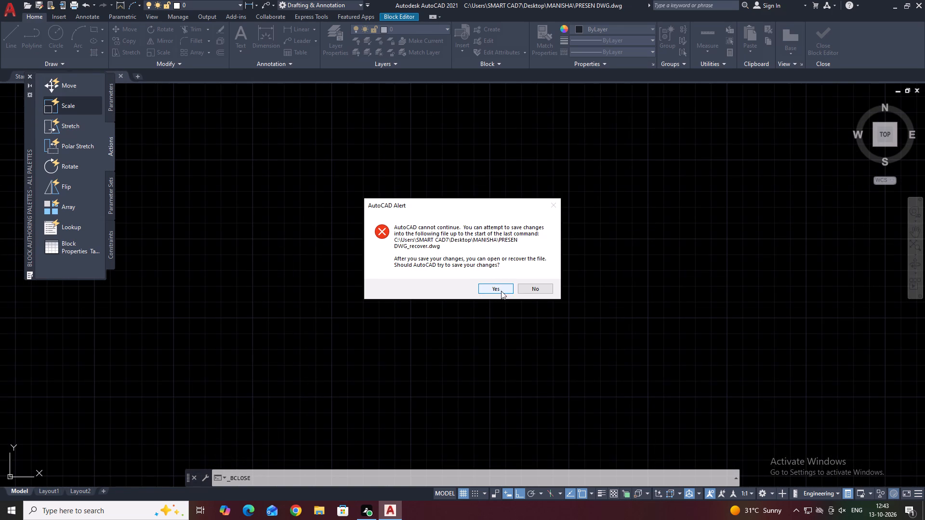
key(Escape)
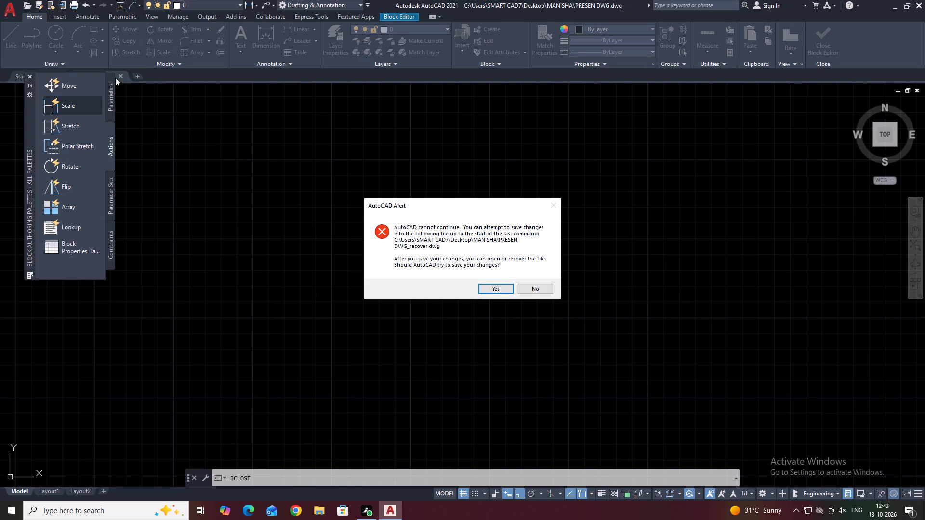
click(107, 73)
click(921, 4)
Accept saving the drawing's changes to the recovery file PRESEN DWG_recover.dwg.
click(502, 287)
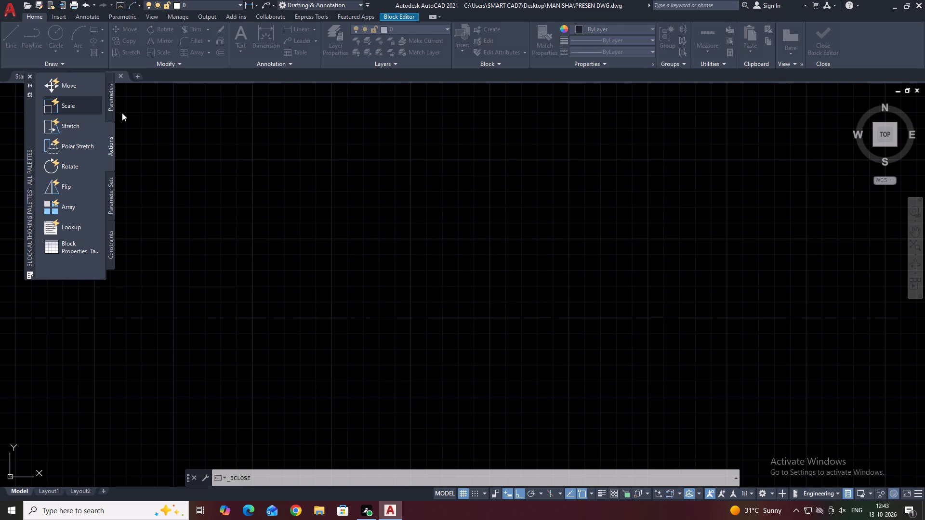
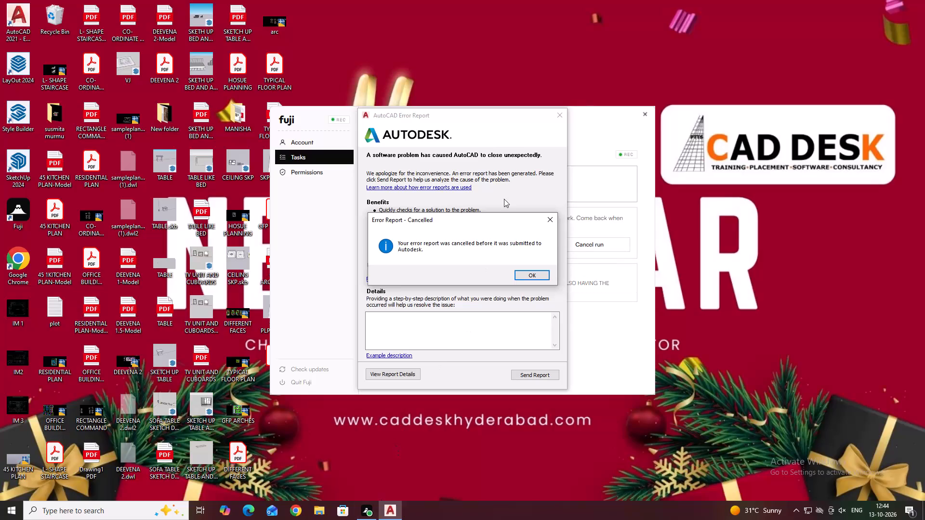
Close the AutoCAD error report without sending it.
click(561, 113)
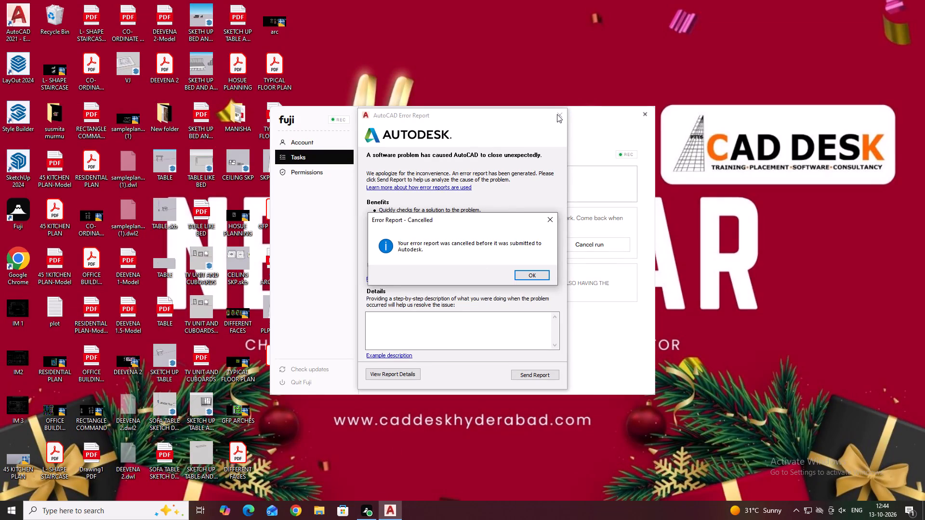
click(557, 114)
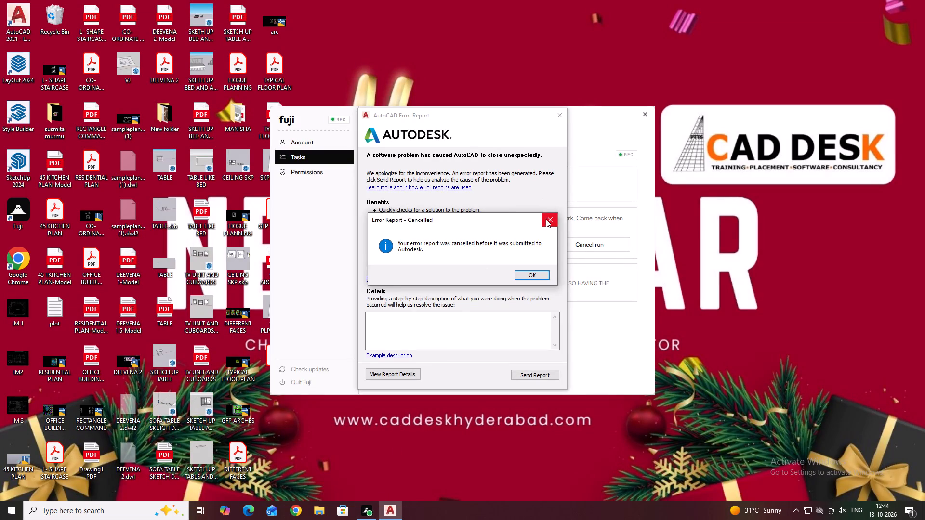
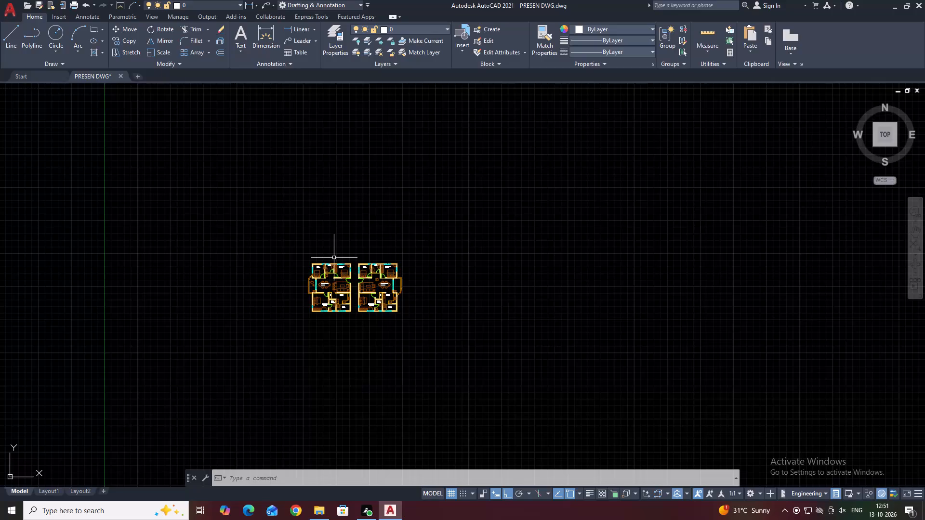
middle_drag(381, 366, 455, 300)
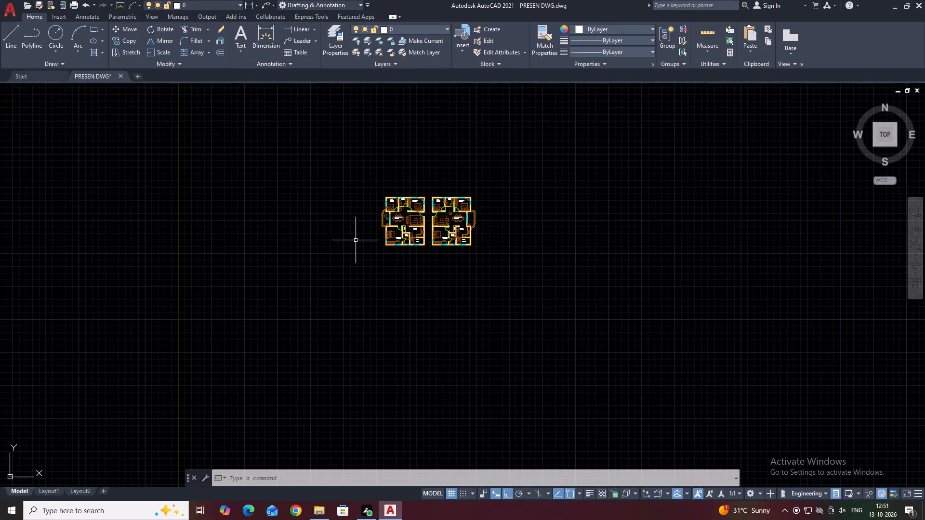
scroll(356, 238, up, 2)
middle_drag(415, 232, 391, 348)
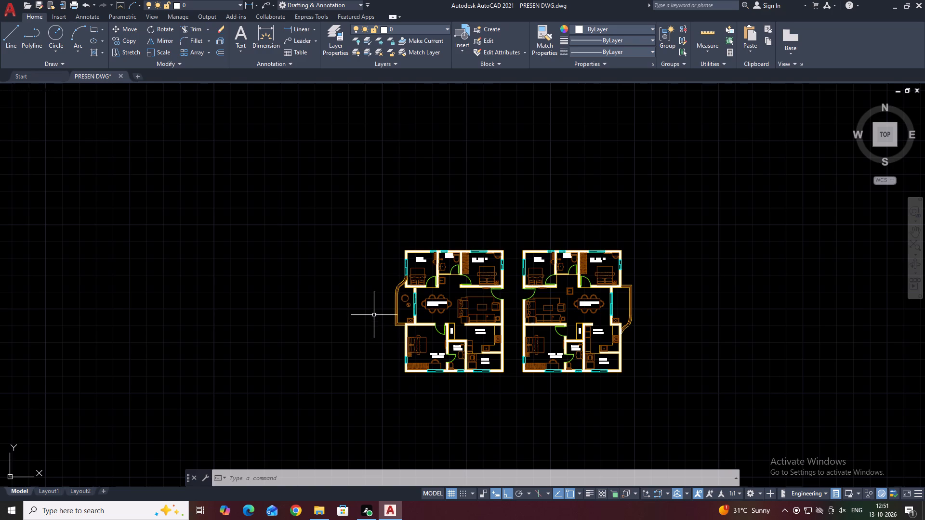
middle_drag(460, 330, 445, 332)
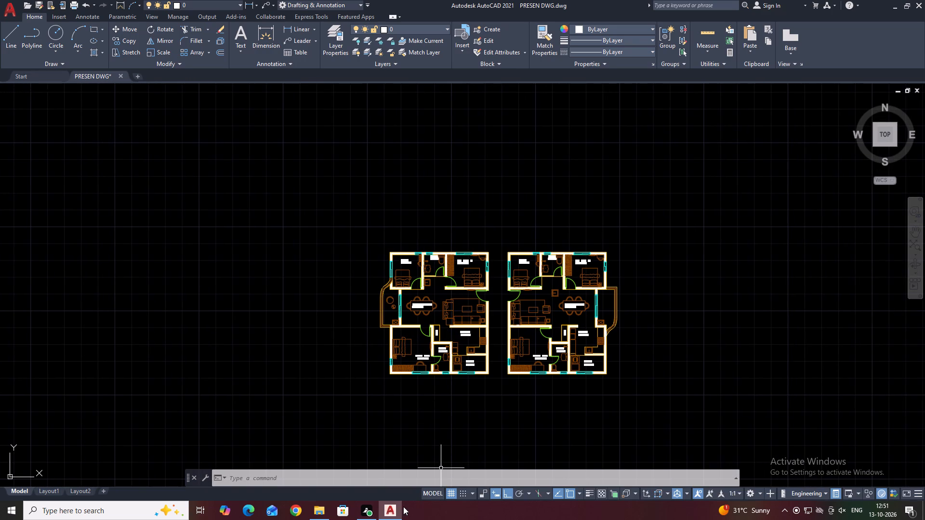